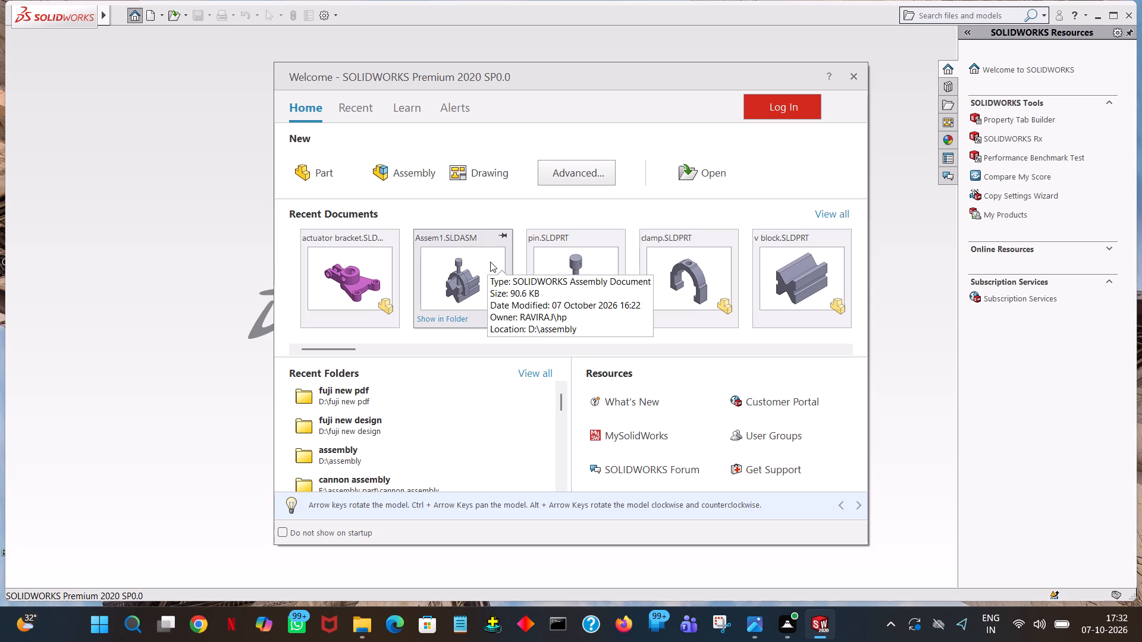
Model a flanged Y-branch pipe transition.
Create a new part document.
{"action": "double_click", "coordinate": [343, 175]}
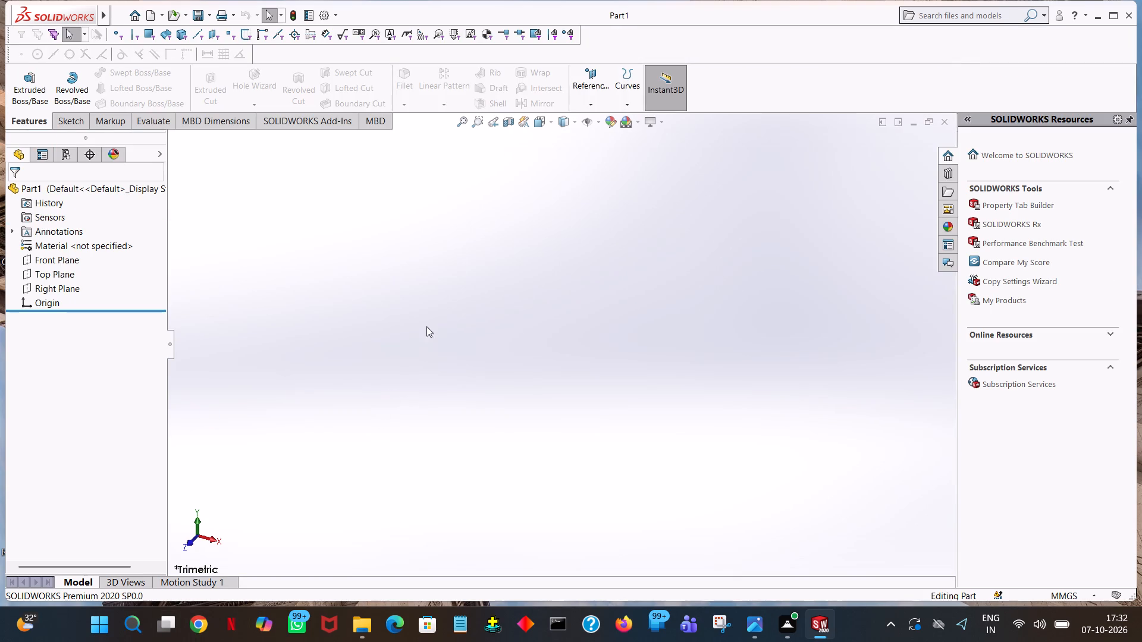
Sketch a circle of radius 115 mm centred on the origin on the Top Plane.
{"action": "left_click", "coordinate": [50, 273]}
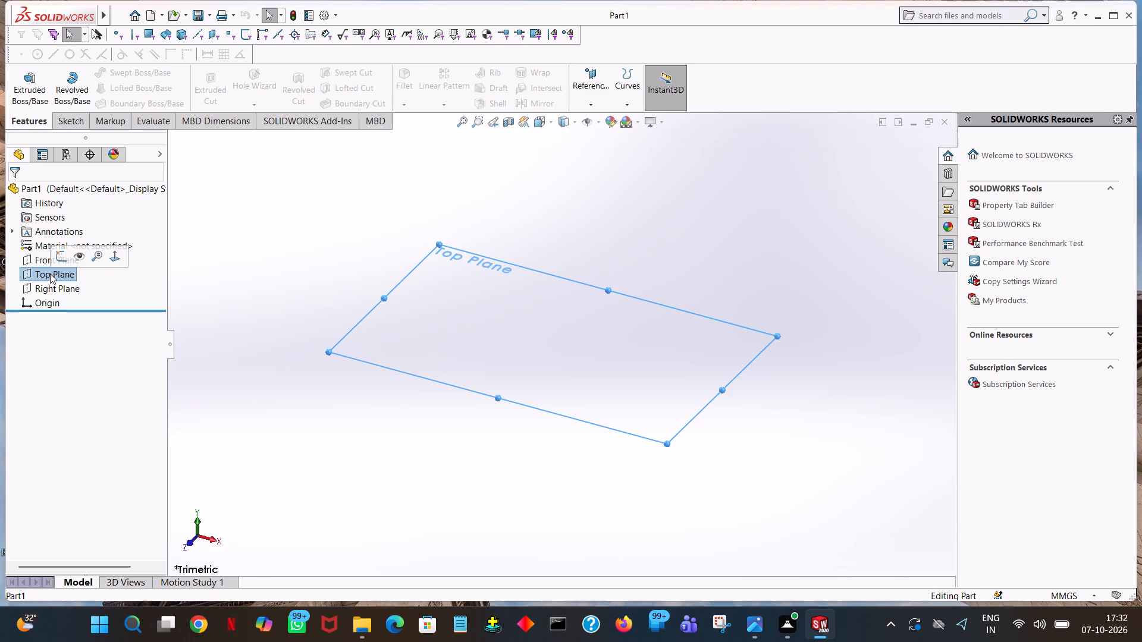
{"action": "left_click", "coordinate": [59, 257]}
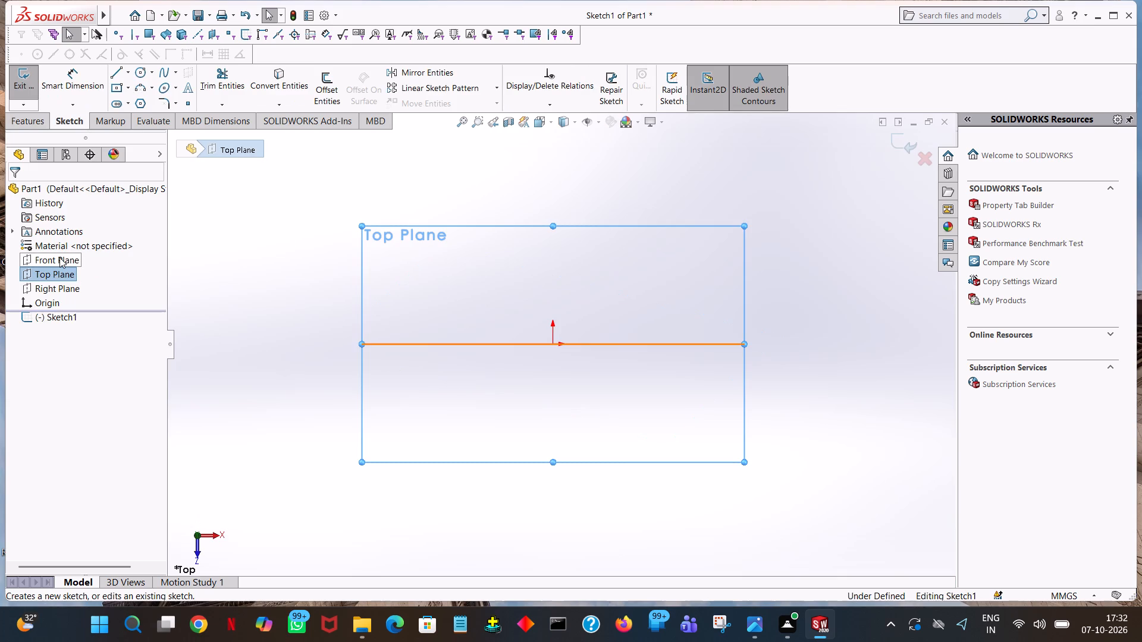
{"action": "left_click", "coordinate": [143, 79]}
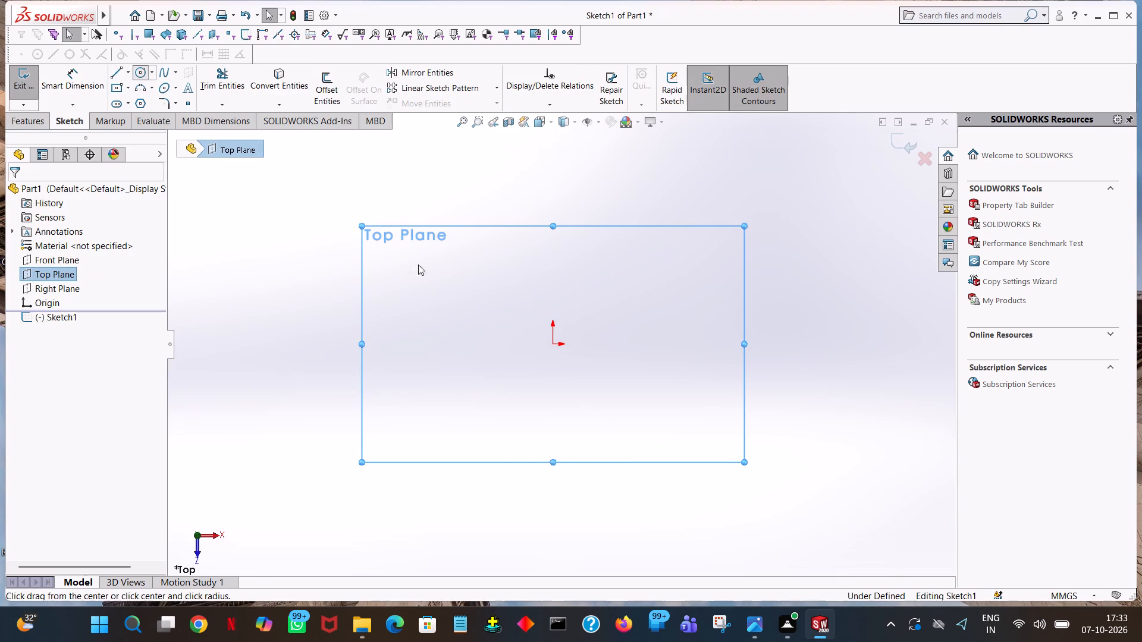
{"action": "left_click", "coordinate": [551, 346]}
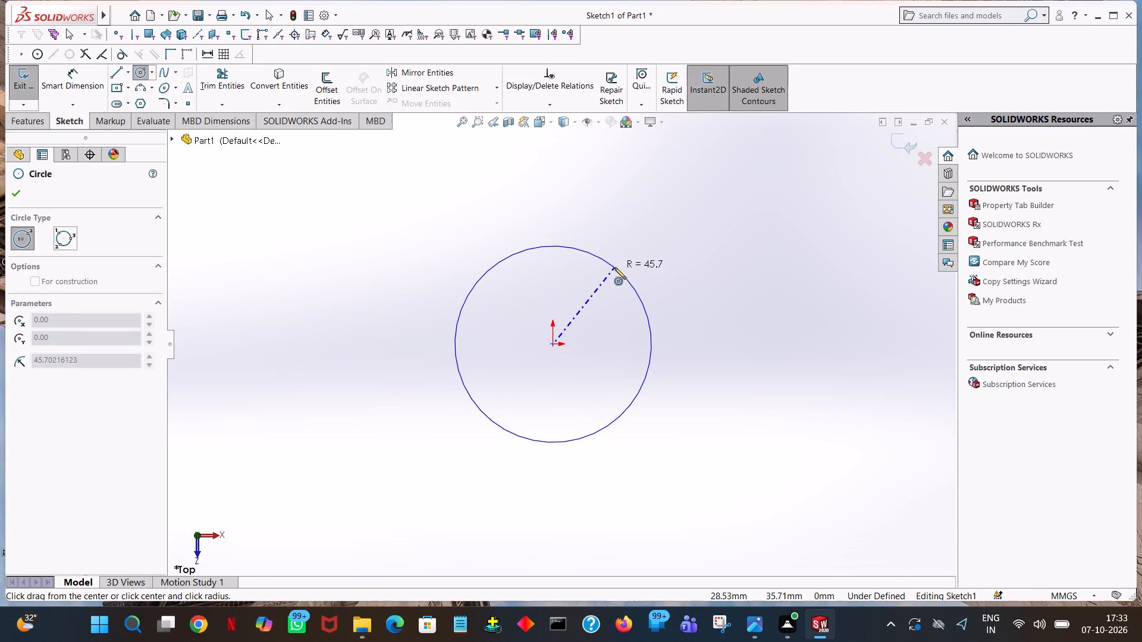
{"action": "left_click", "coordinate": [614, 267]}
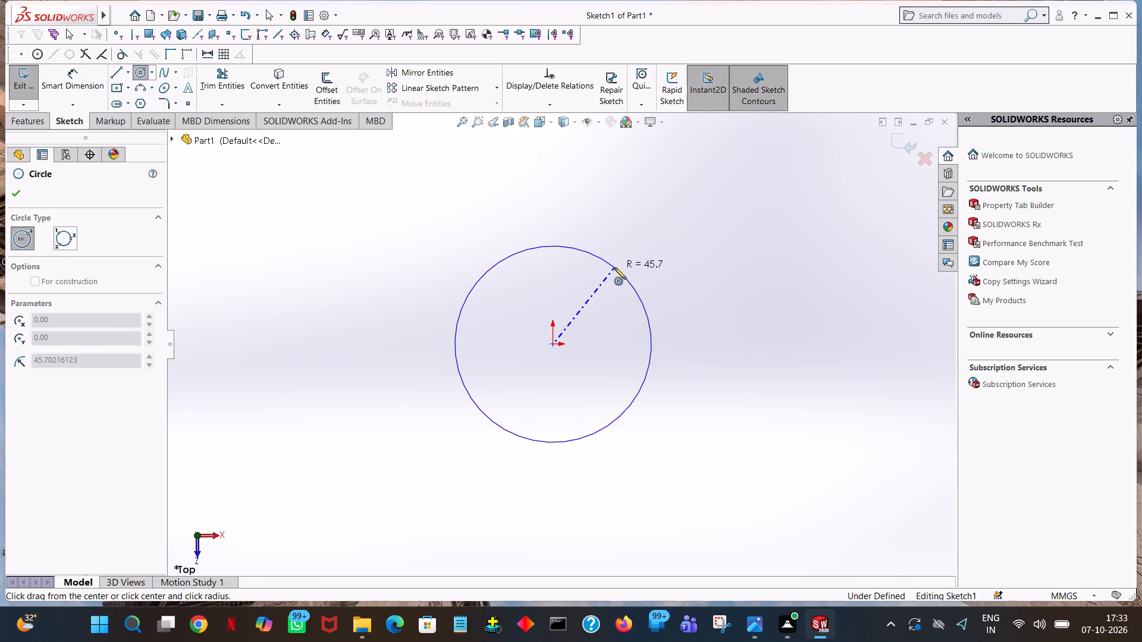
{"action": "type", "text": "115"}
{"action": "key", "text": "Return"}
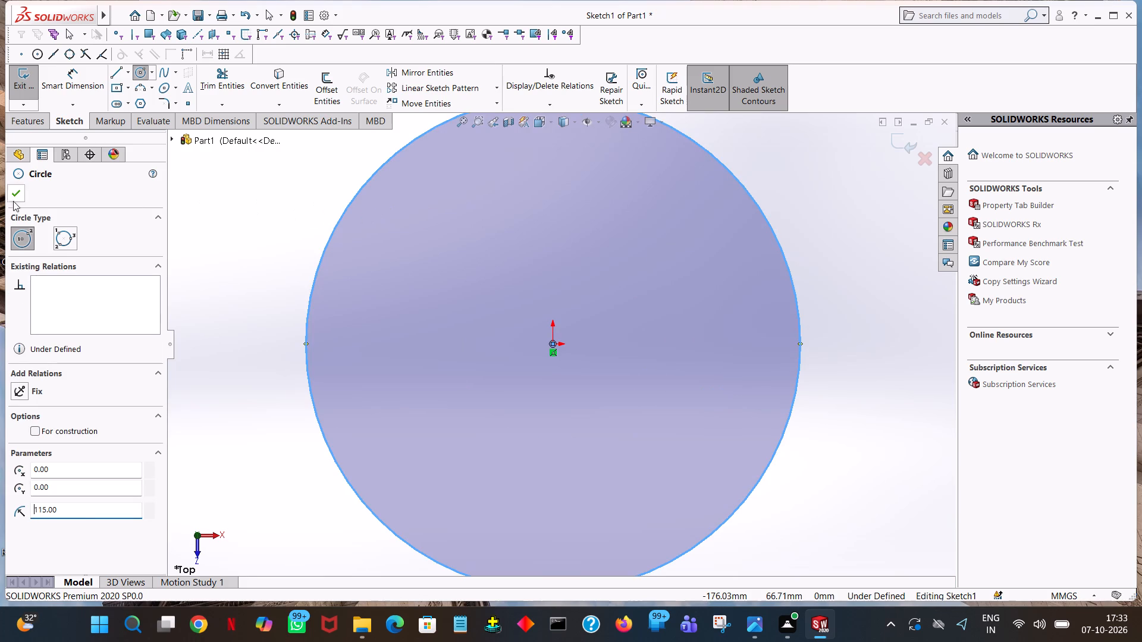
{"action": "left_click", "coordinate": [8, 195]}
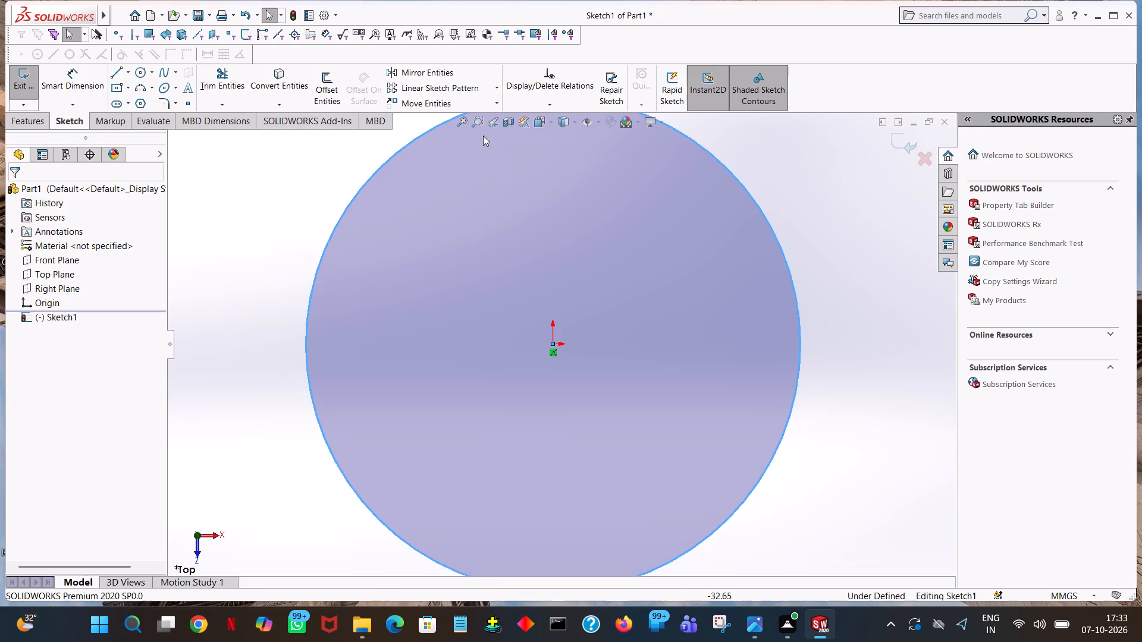
Extrude the circle as a boss with a blind depth of 32 mm to form the base disc.
{"action": "left_click", "coordinate": [458, 123]}
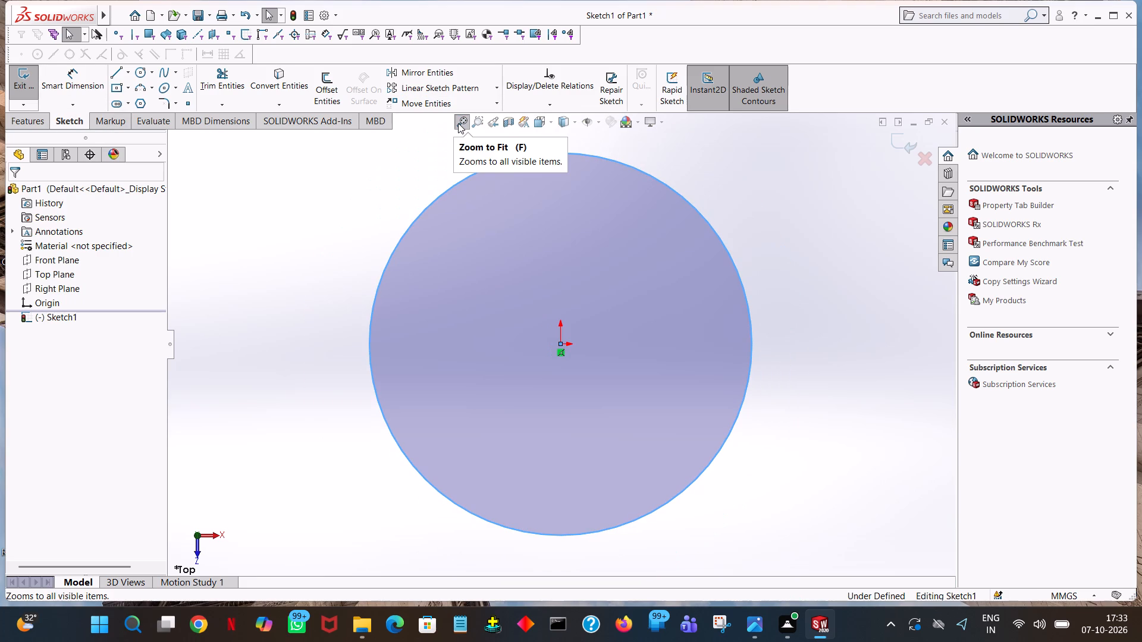
{"action": "left_click", "coordinate": [34, 115]}
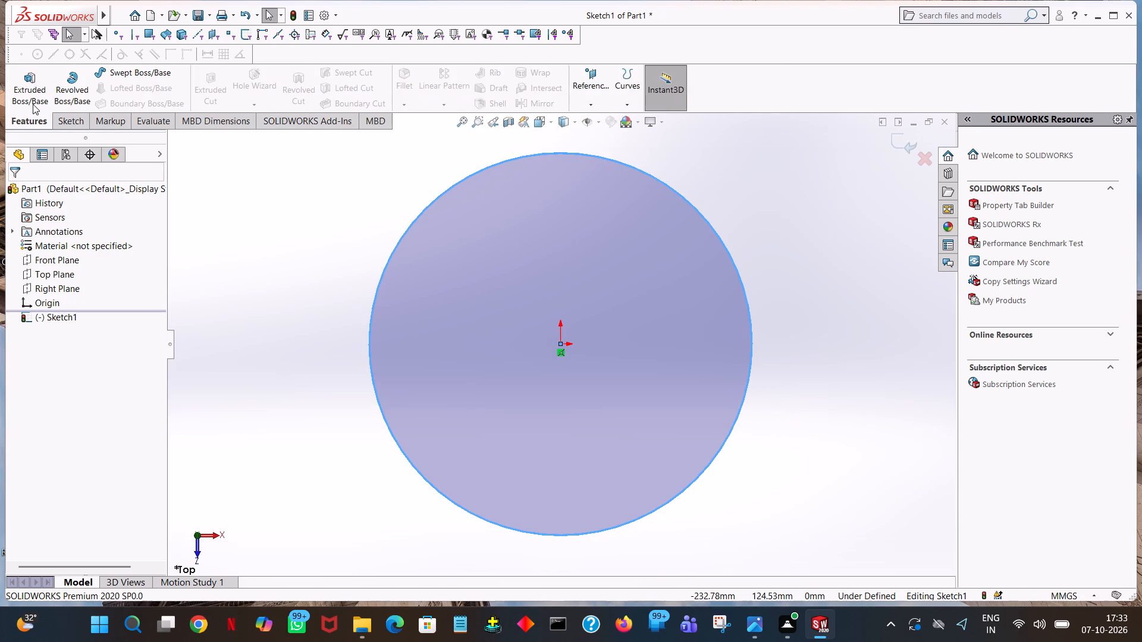
{"action": "left_click", "coordinate": [33, 103]}
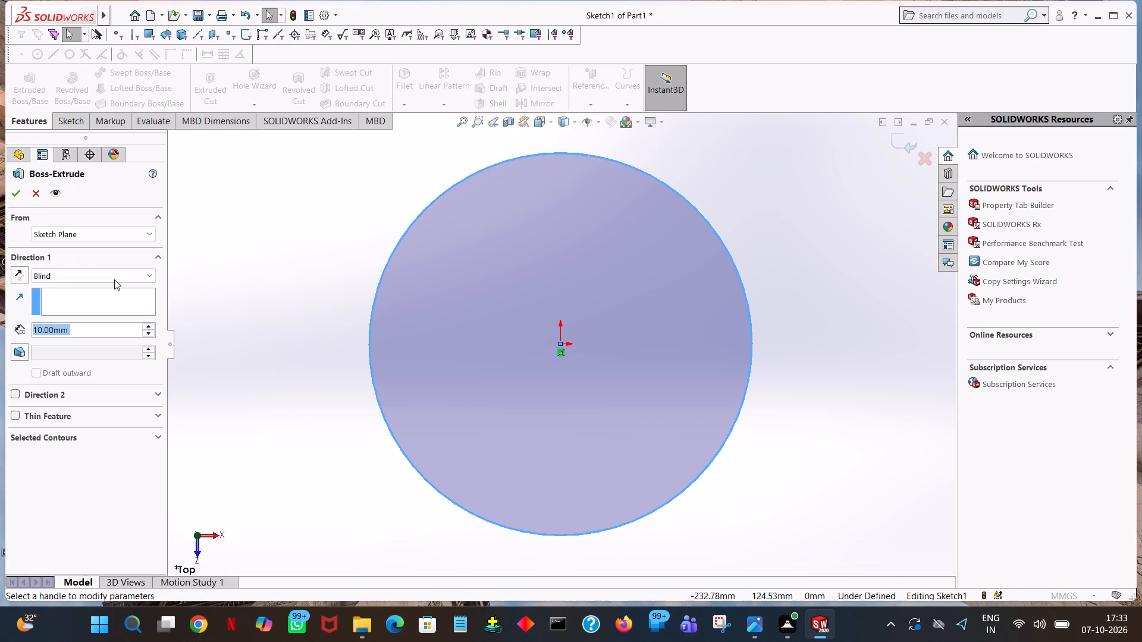
{"action": "type", "text": "32"}
{"action": "key", "text": "Return"}
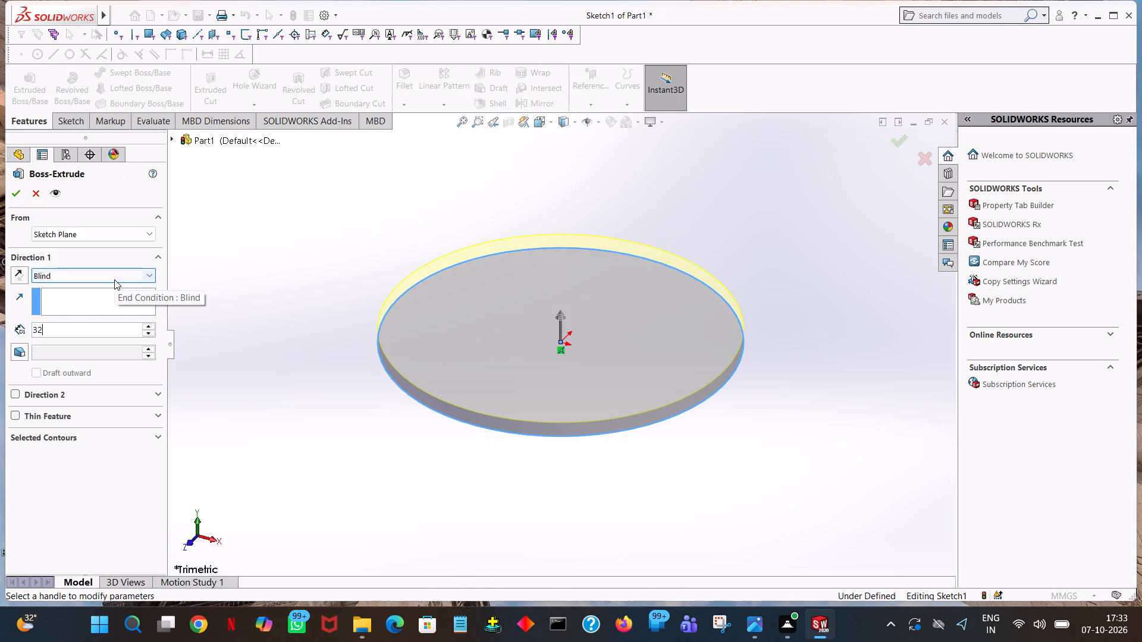
{"action": "left_click", "coordinate": [10, 199]}
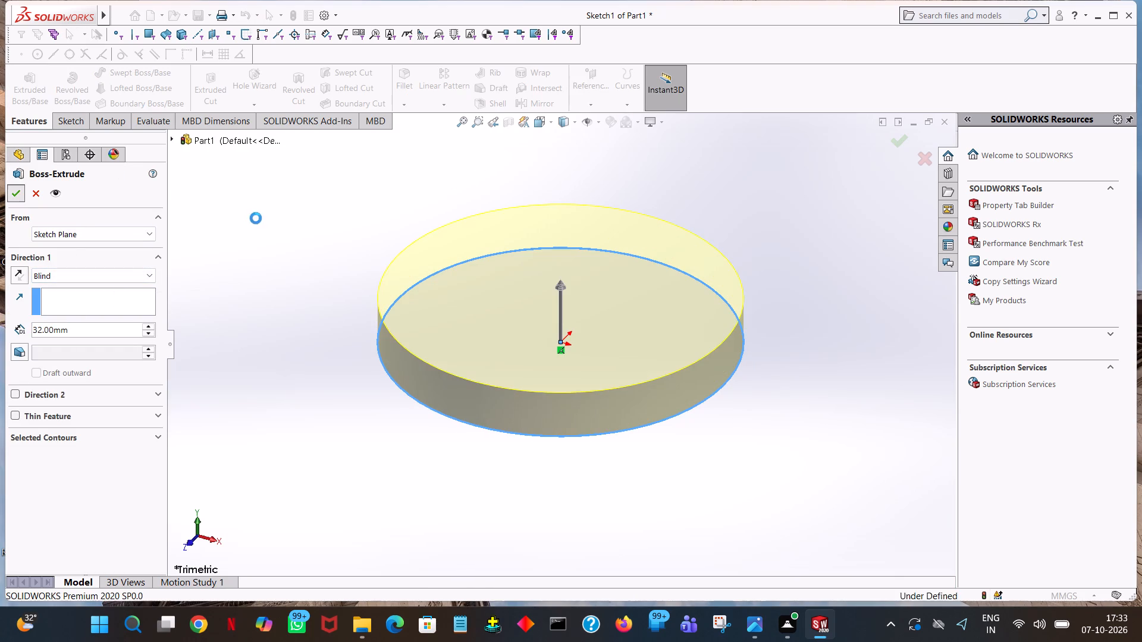
{"action": "left_click", "coordinate": [258, 217]}
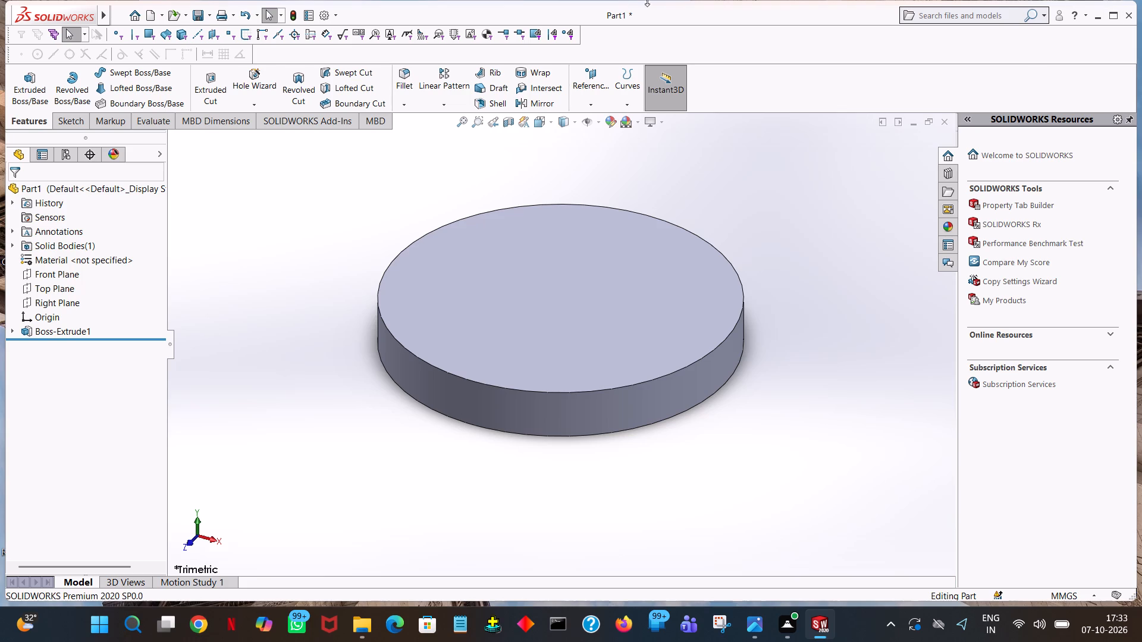
Sketch a circle of radius 50 mm centred on the origin on the disc's upper flat face for a second boss.
{"action": "left_click", "coordinate": [21, 100]}
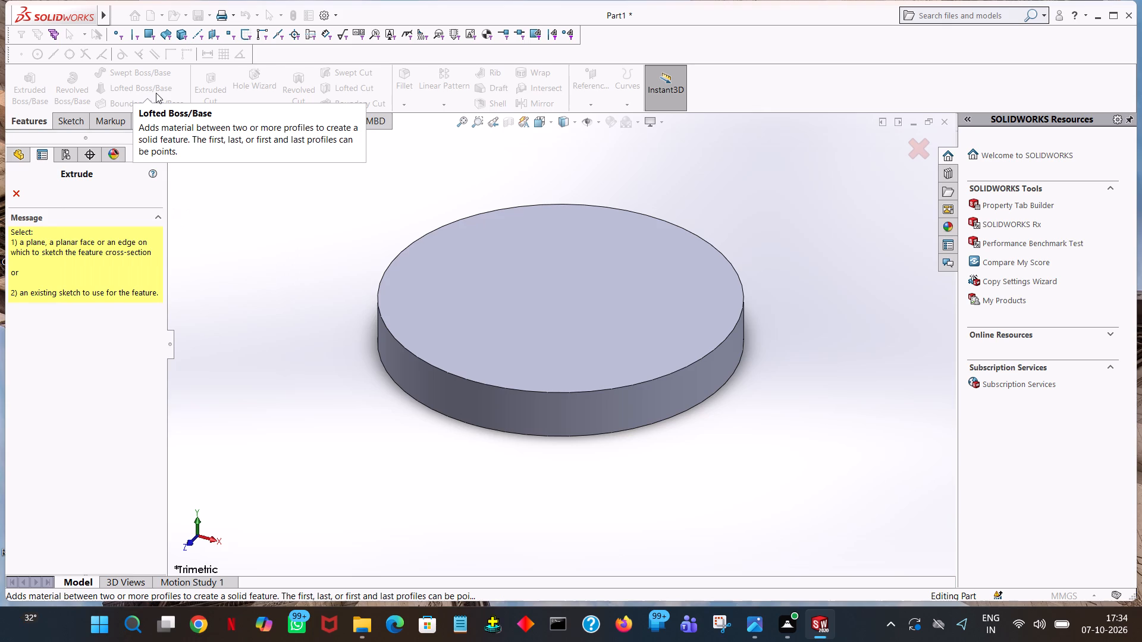
{"action": "left_click", "coordinate": [534, 317]}
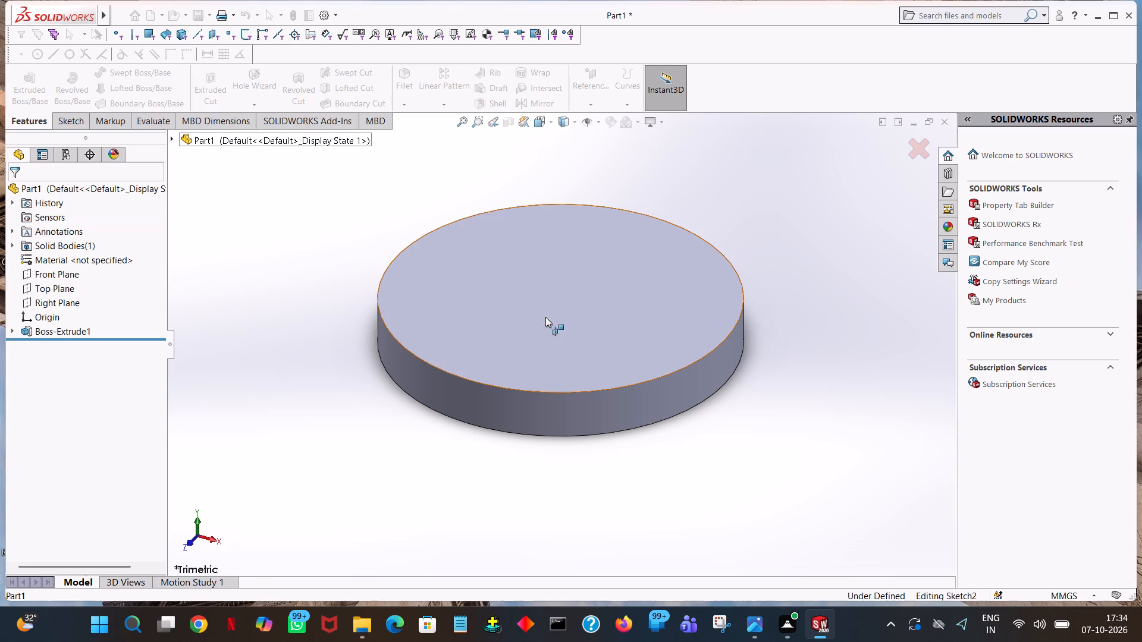
{"action": "left_click", "coordinate": [137, 74]}
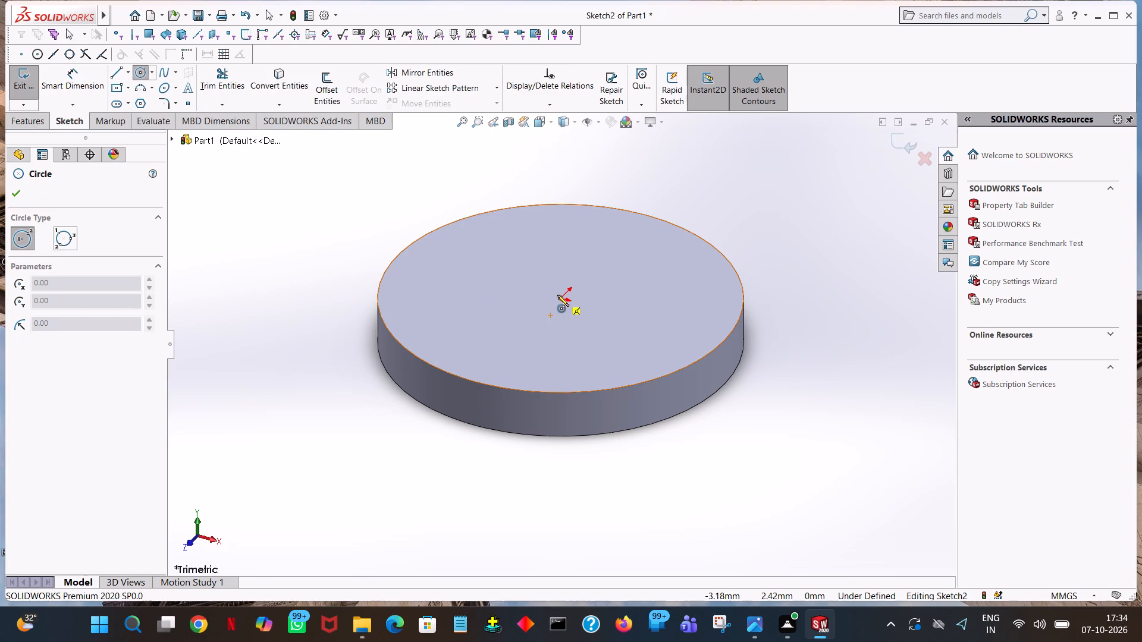
{"action": "left_click", "coordinate": [558, 298]}
{"action": "left_click", "coordinate": [684, 241]}
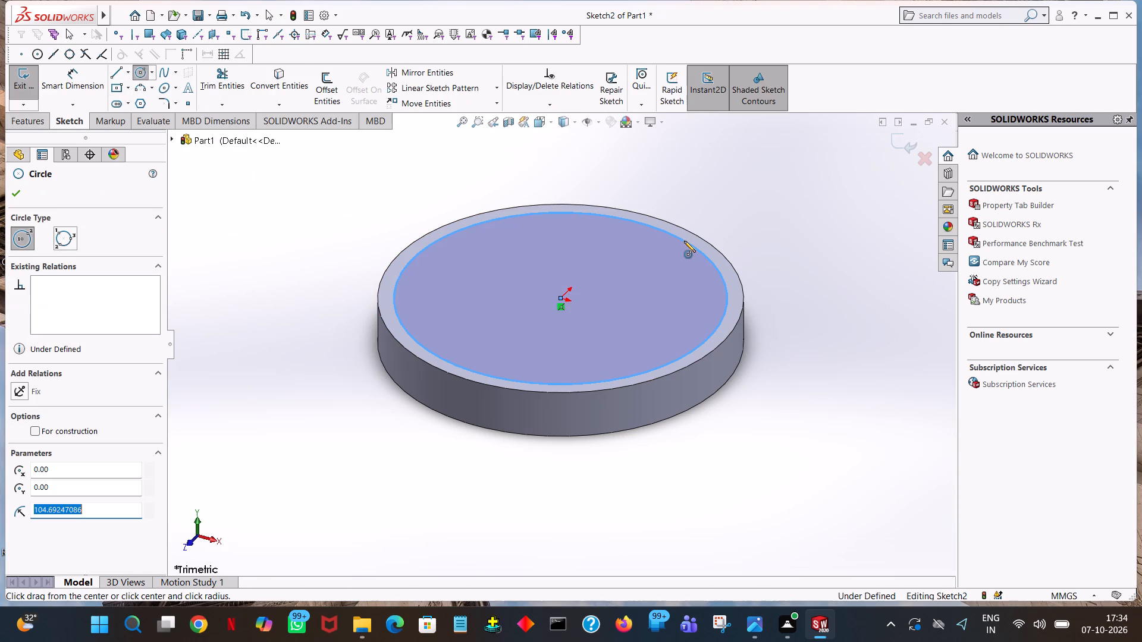
{"action": "type", "text": "50"}
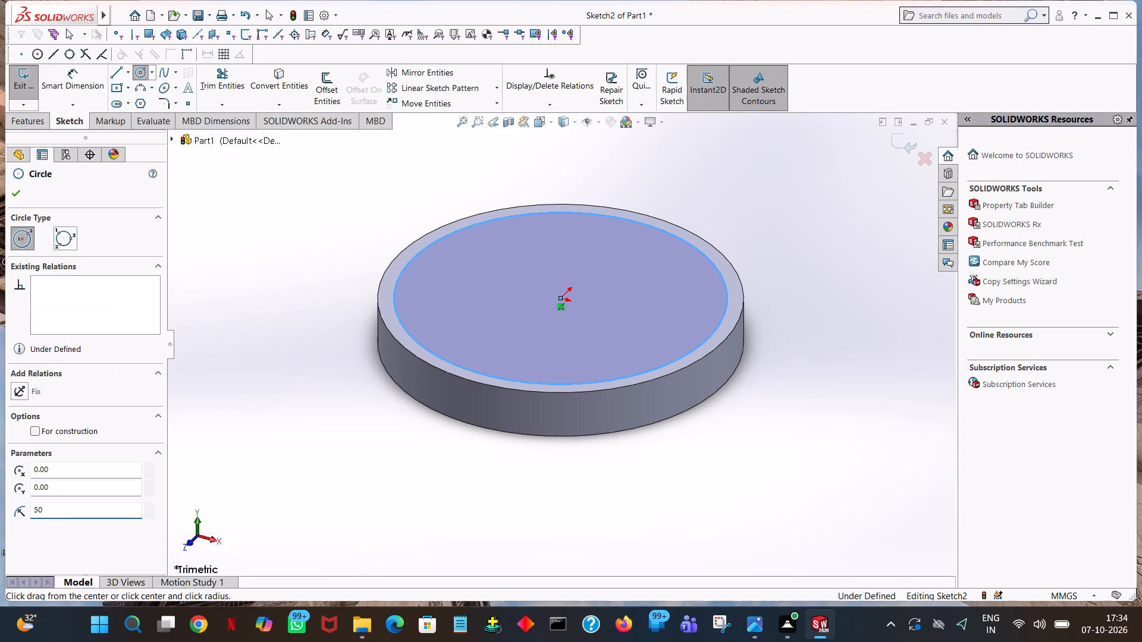
{"action": "key", "text": "Return"}
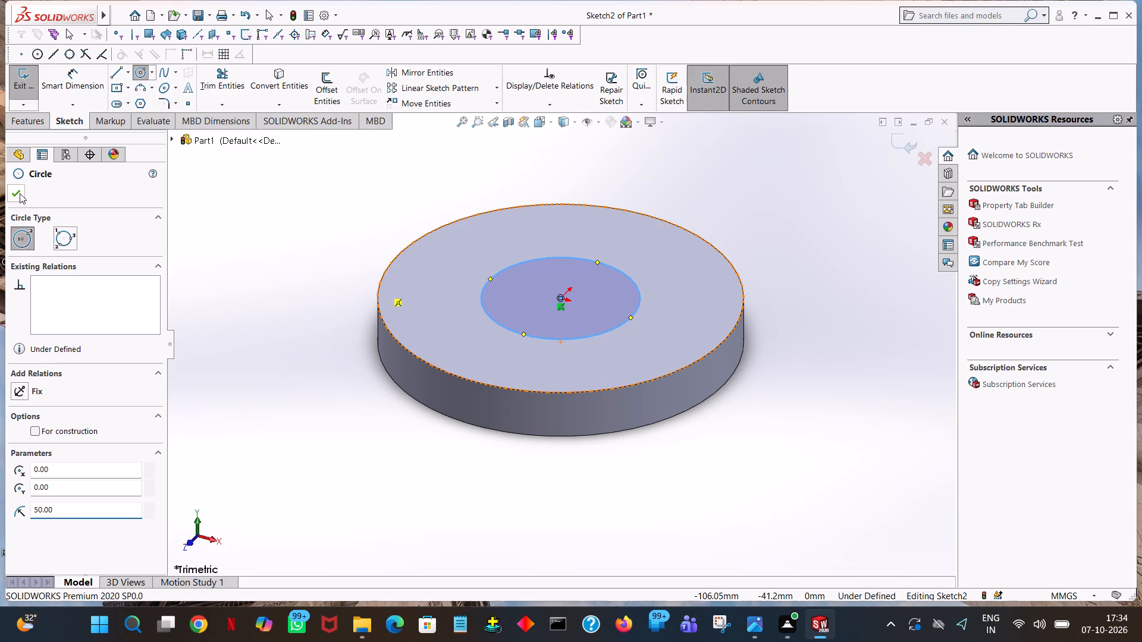
{"action": "left_click", "coordinate": [20, 193]}
{"action": "left_click", "coordinate": [256, 188]}
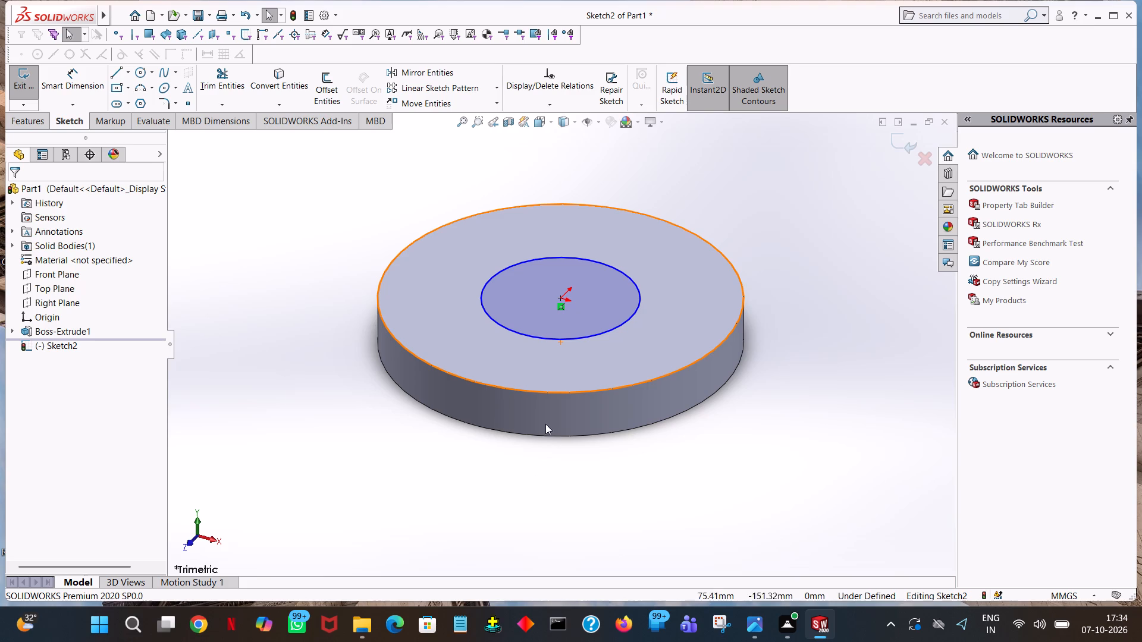
Extrude the 50 mm radius circle upward by a blind depth of 32 mm, merged with the base disc.
{"action": "left_click", "coordinate": [30, 130]}
{"action": "left_click", "coordinate": [36, 122]}
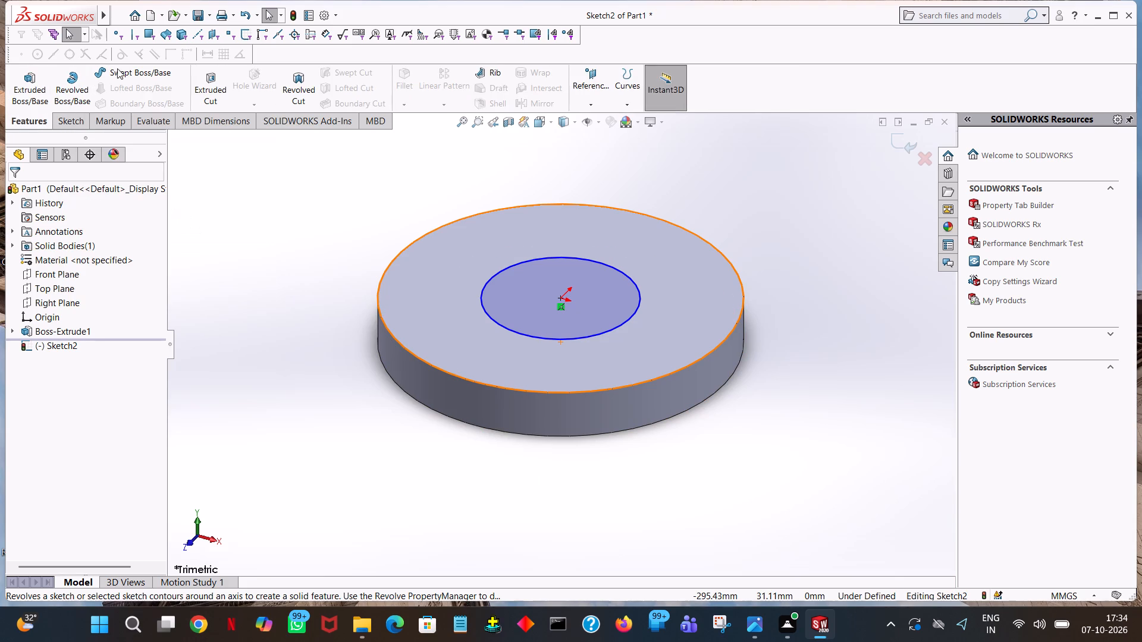
{"action": "middle_click_drag", "start_coordinate": [761, 369], "coordinate": [789, 319]}
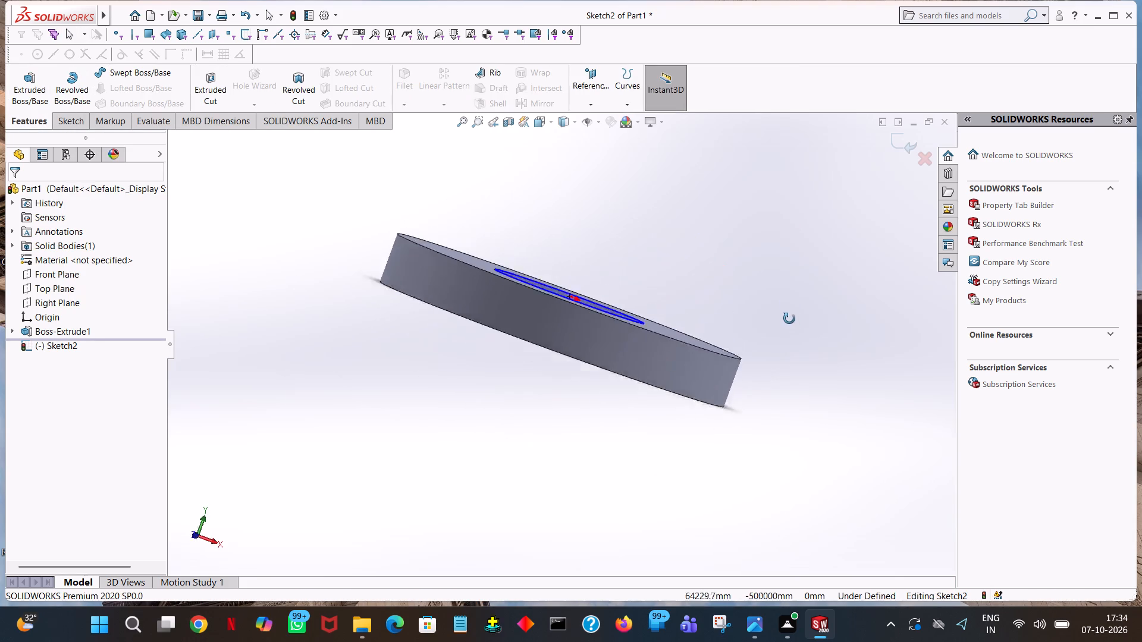
{"action": "middle_click_drag", "start_coordinate": [789, 319], "coordinate": [619, 231]}
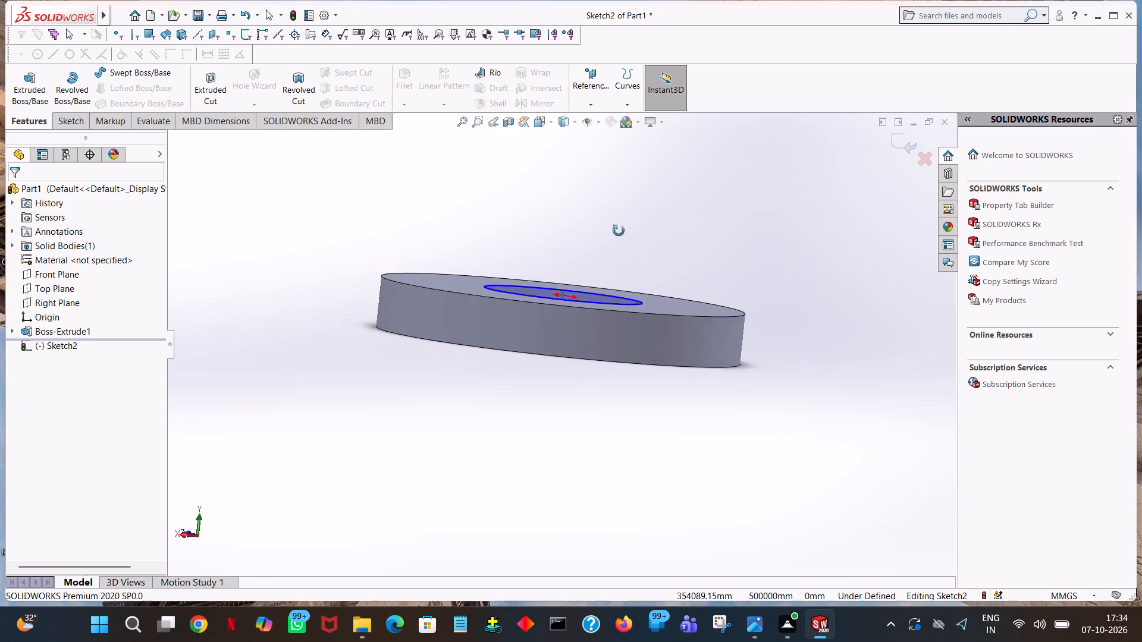
{"action": "middle_click_drag", "start_coordinate": [619, 231], "coordinate": [268, 205]}
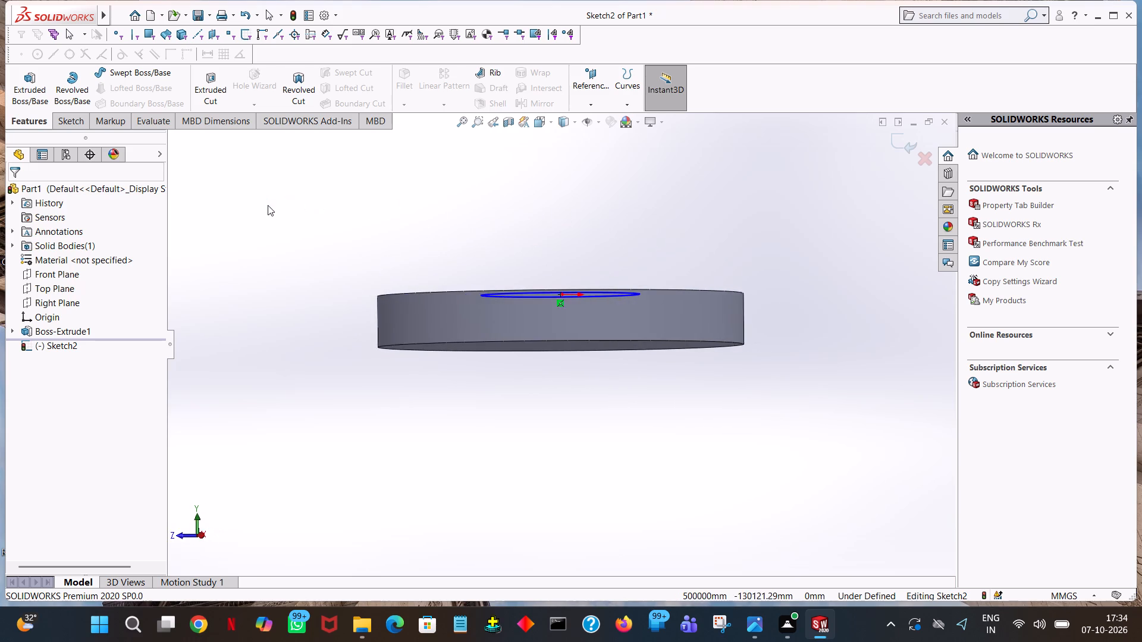
{"action": "middle_click_drag", "start_coordinate": [271, 216], "coordinate": [296, 218]}
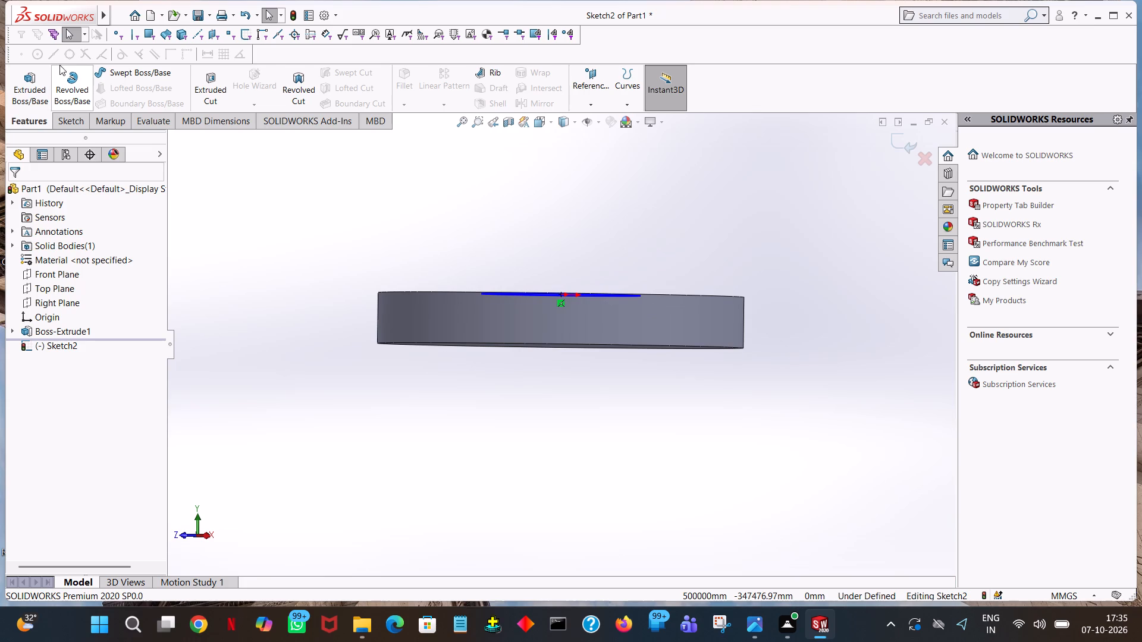
{"action": "left_click", "coordinate": [30, 95]}
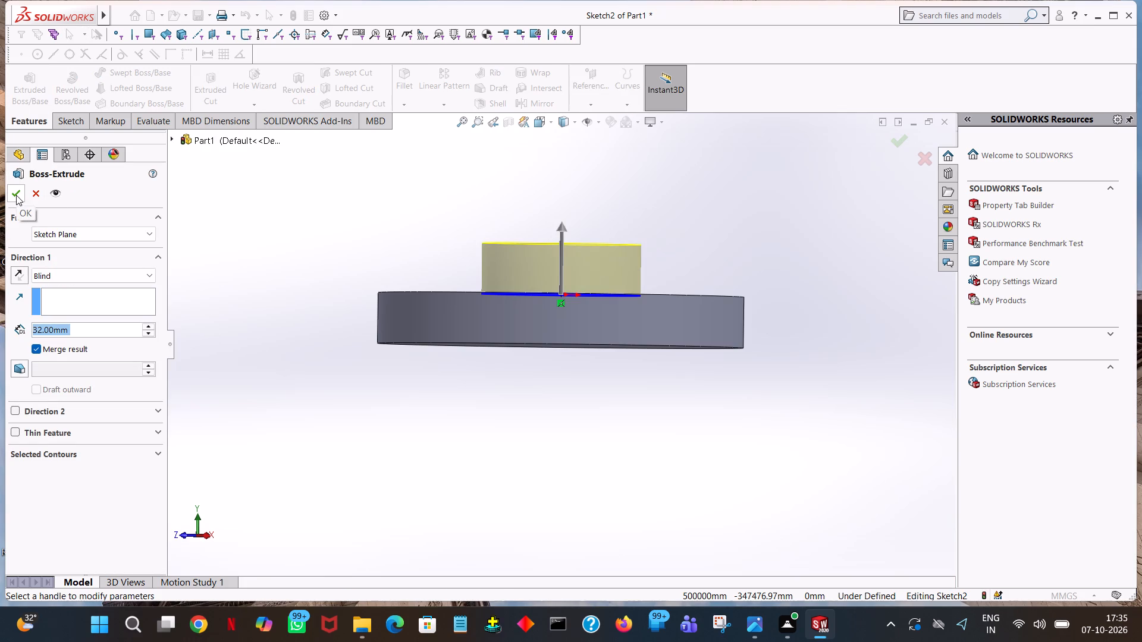
{"action": "left_click", "coordinate": [16, 195]}
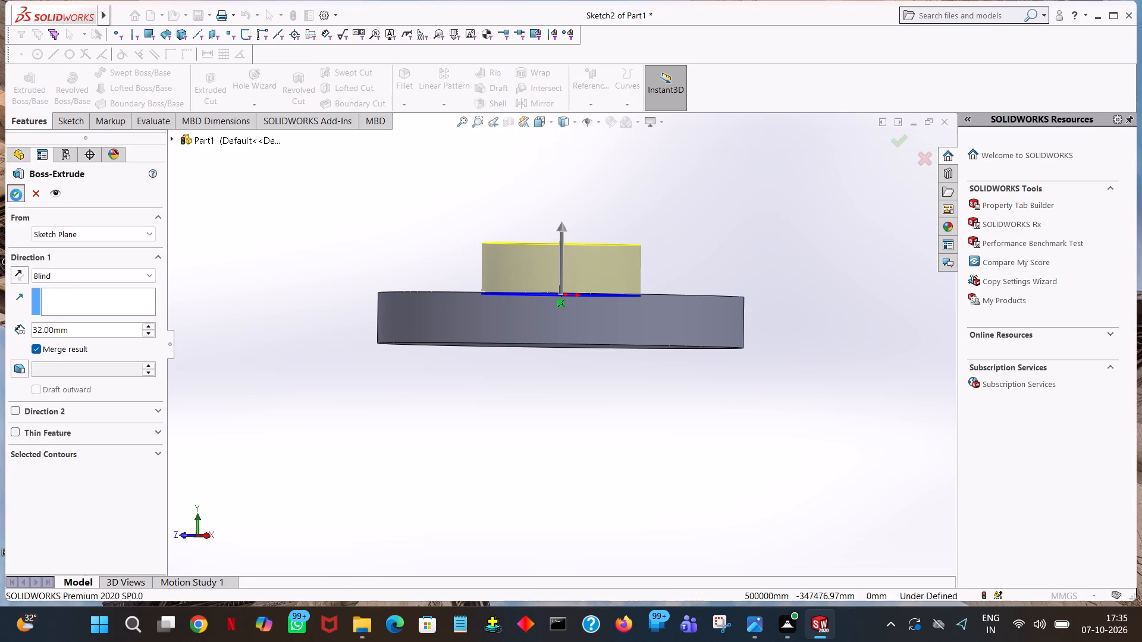
{"action": "left_click", "coordinate": [414, 249]}
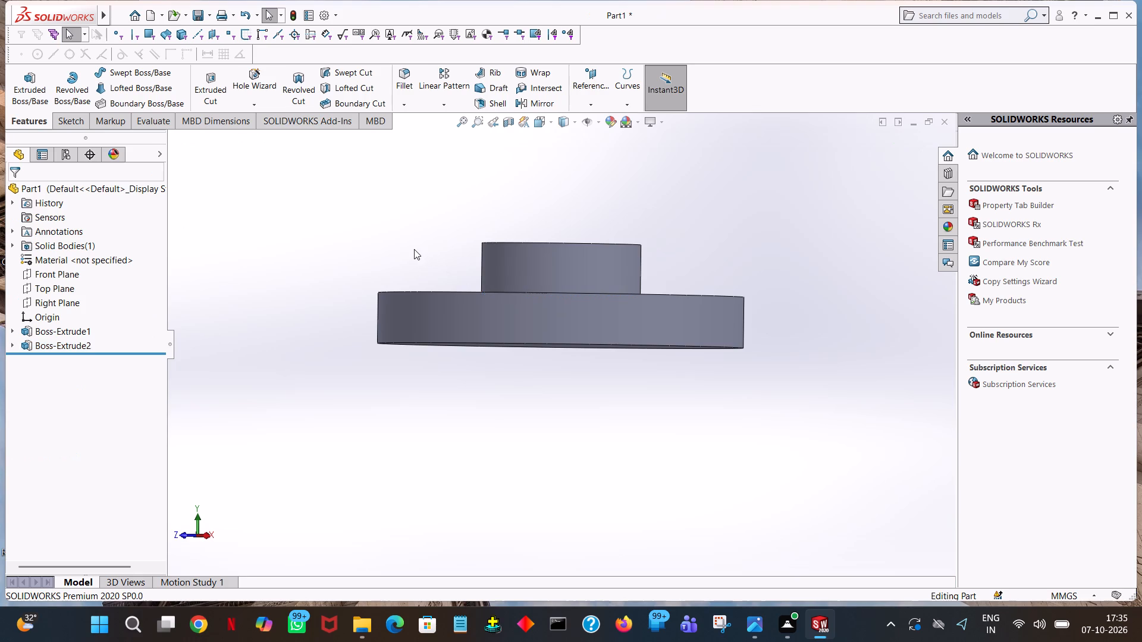
Open a sketch on the Front Plane, viewed face-on, and start the Line tool.
{"action": "left_click", "coordinate": [61, 270]}
{"action": "middle_click_drag", "start_coordinate": [192, 270], "coordinate": [224, 366]}
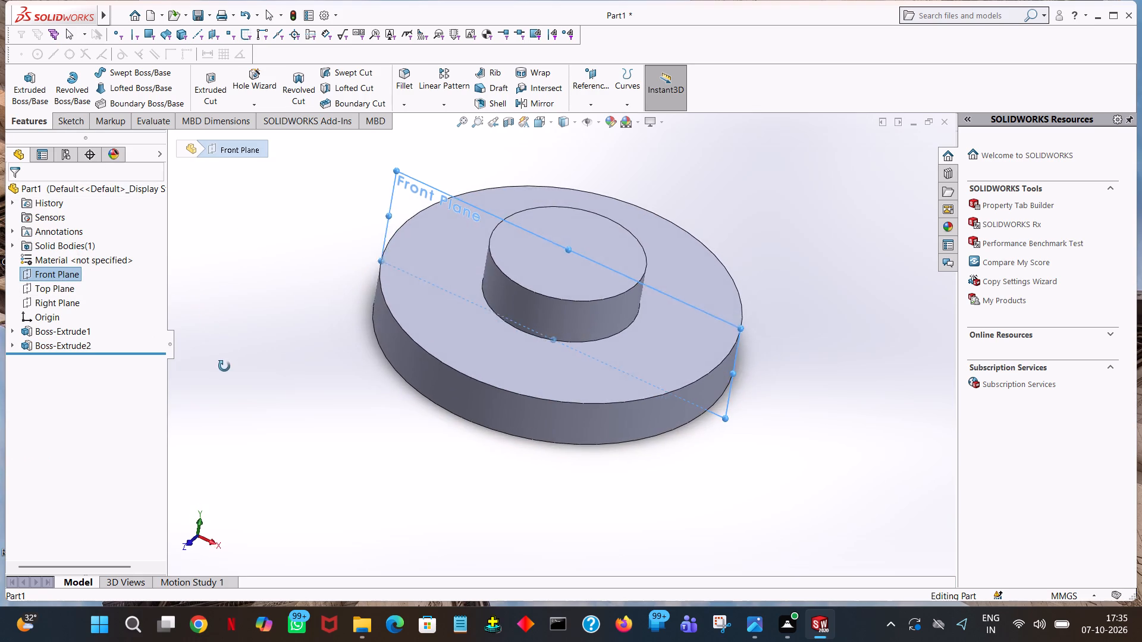
{"action": "middle_click_drag", "start_coordinate": [224, 366], "coordinate": [215, 371]}
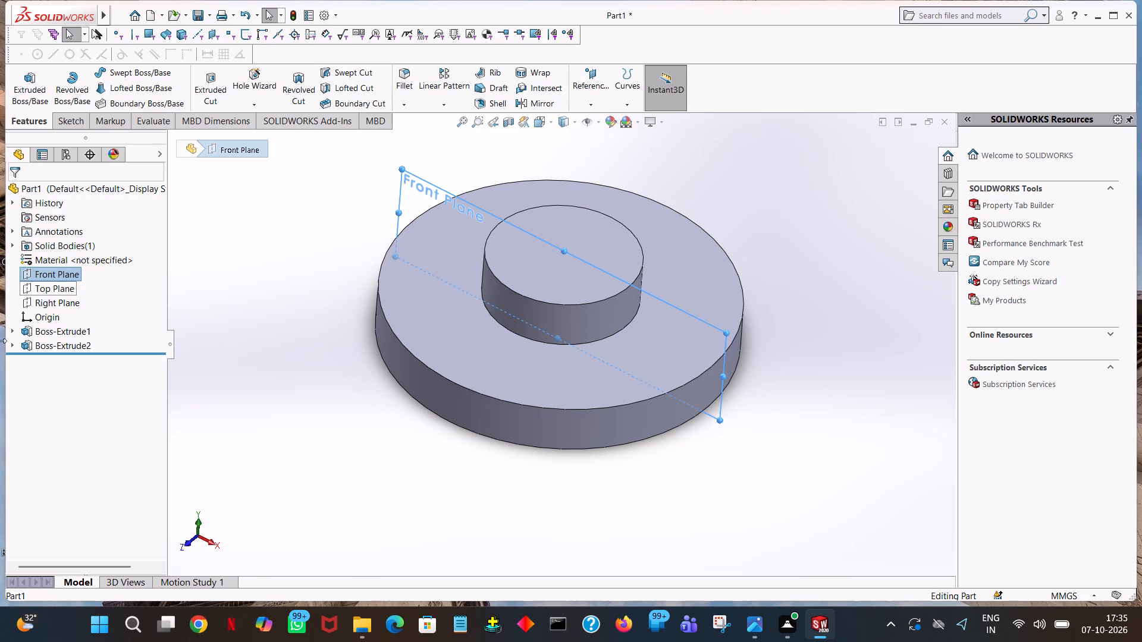
{"action": "left_click", "coordinate": [33, 272]}
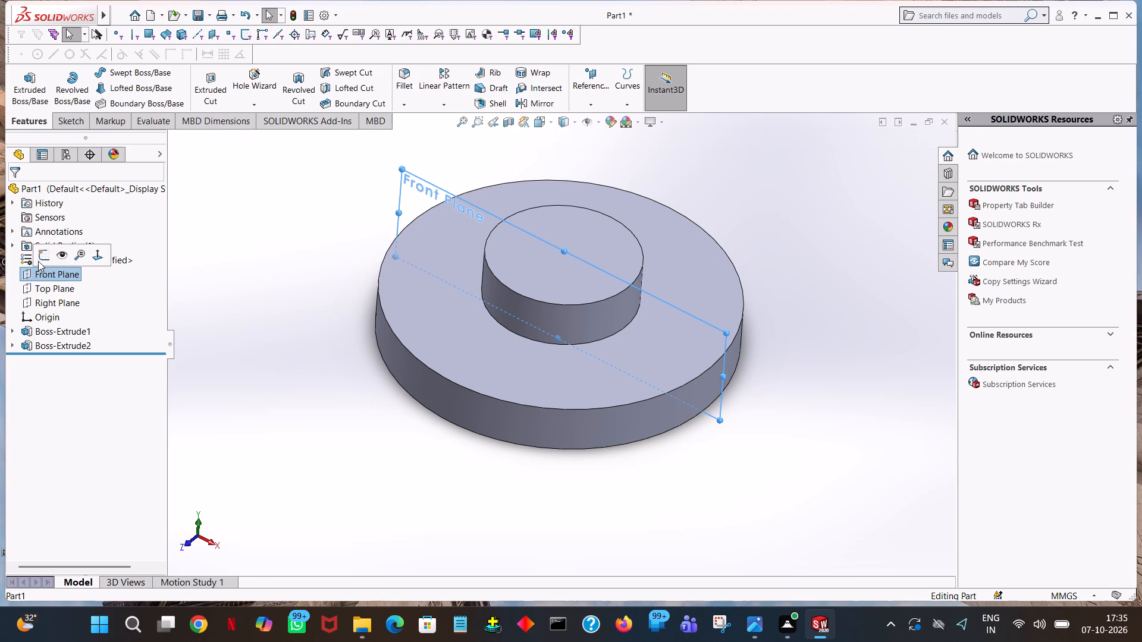
{"action": "left_click", "coordinate": [39, 259]}
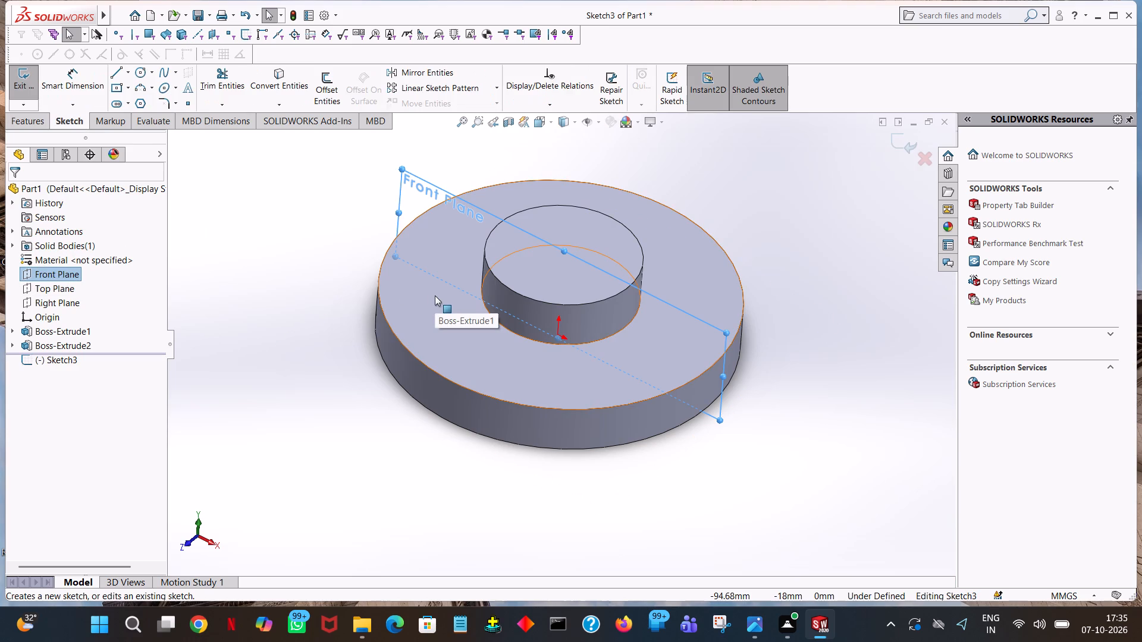
{"action": "key", "text": "space"}
{"action": "left_click", "coordinate": [148, 88]}
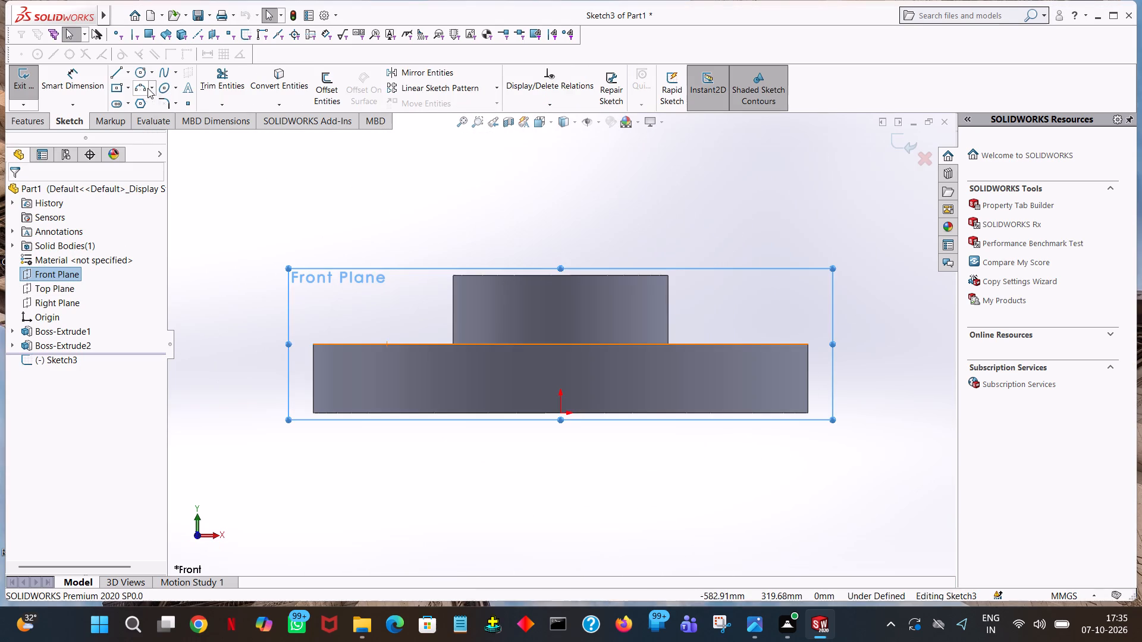
{"action": "left_click", "coordinate": [116, 72]}
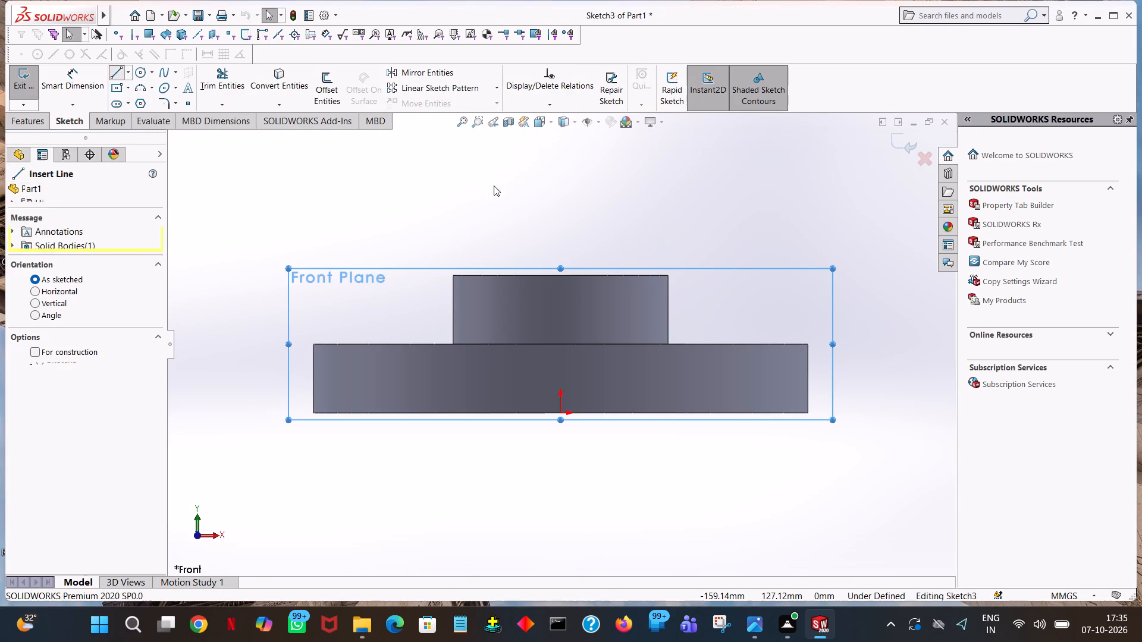
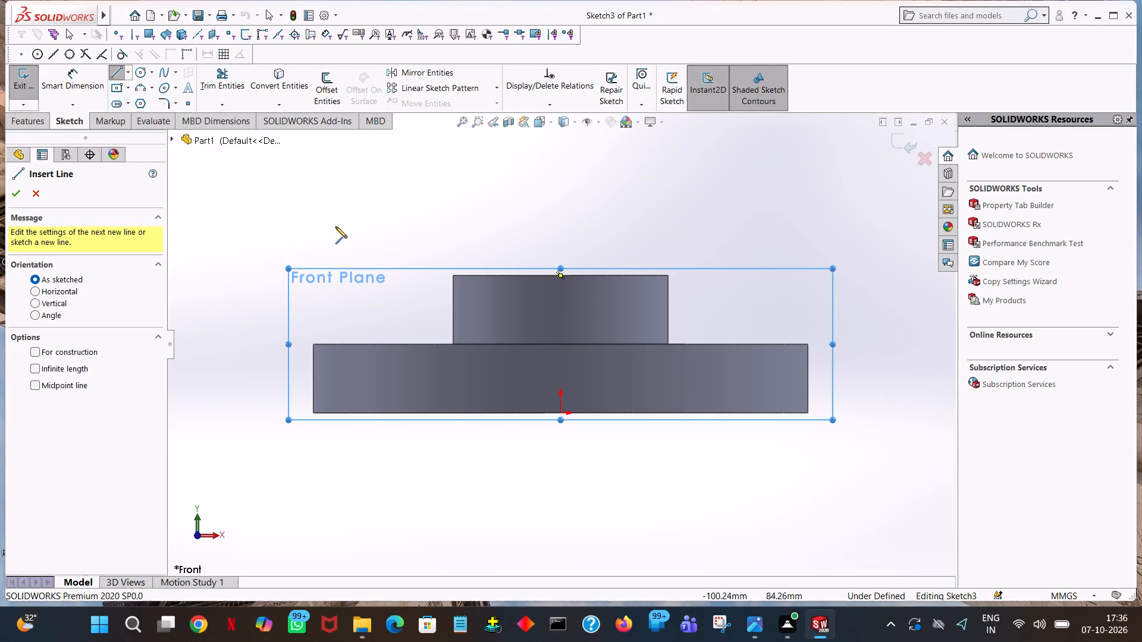
Sketch a vertical line 220 mm long straight up from the origin.
{"action": "left_click", "coordinate": [557, 413]}
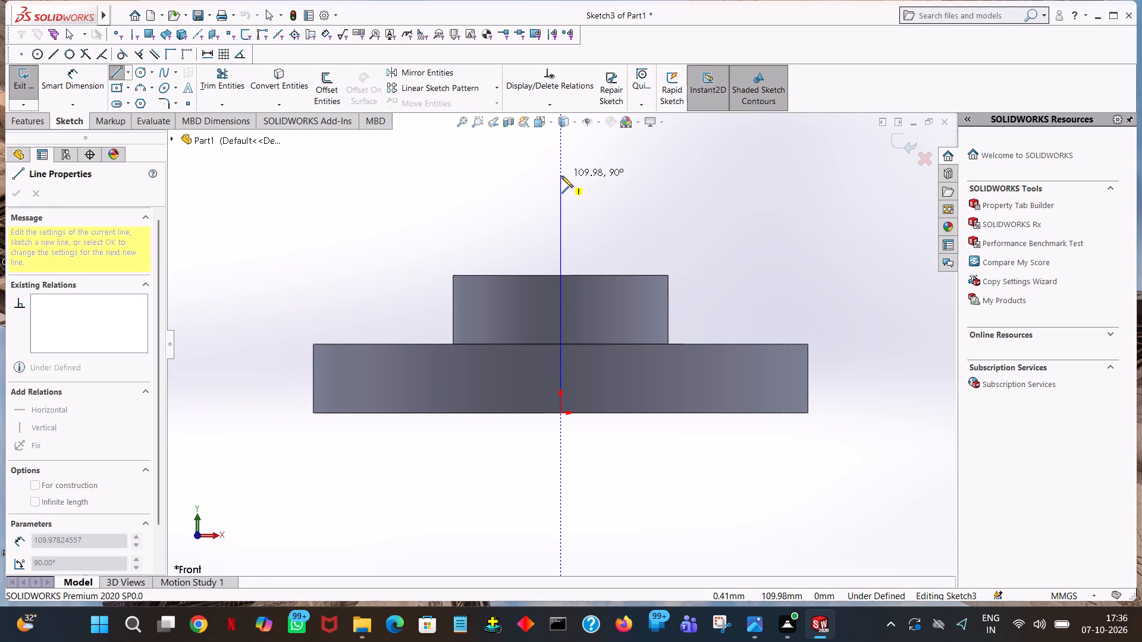
{"action": "left_click", "coordinate": [561, 176]}
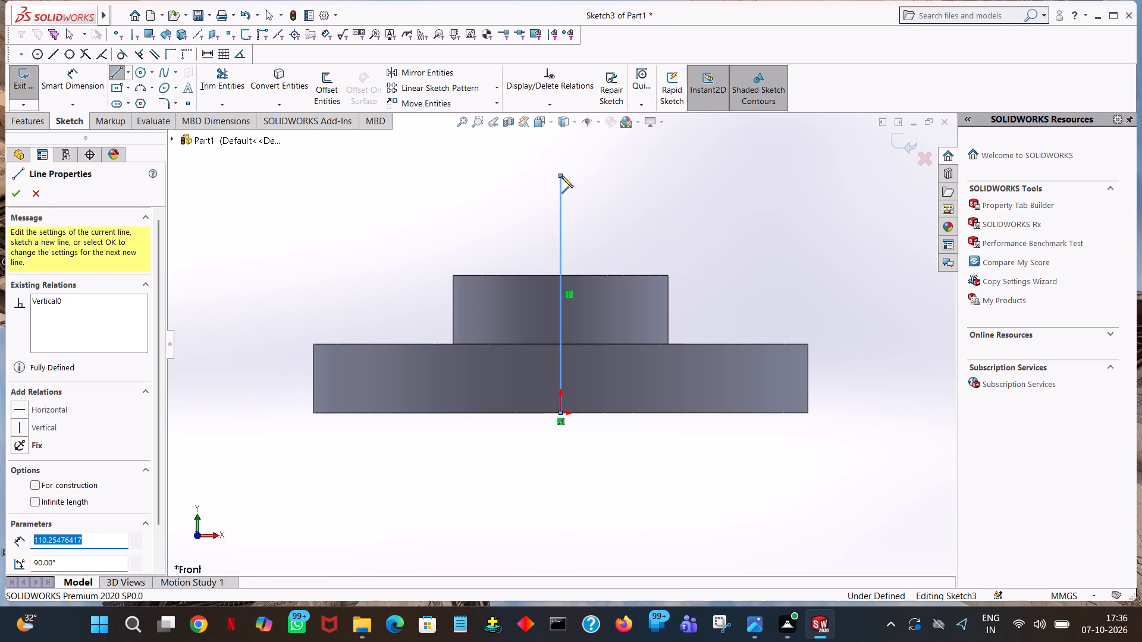
{"action": "type", "text": "220"}
{"action": "key", "text": "Return"}
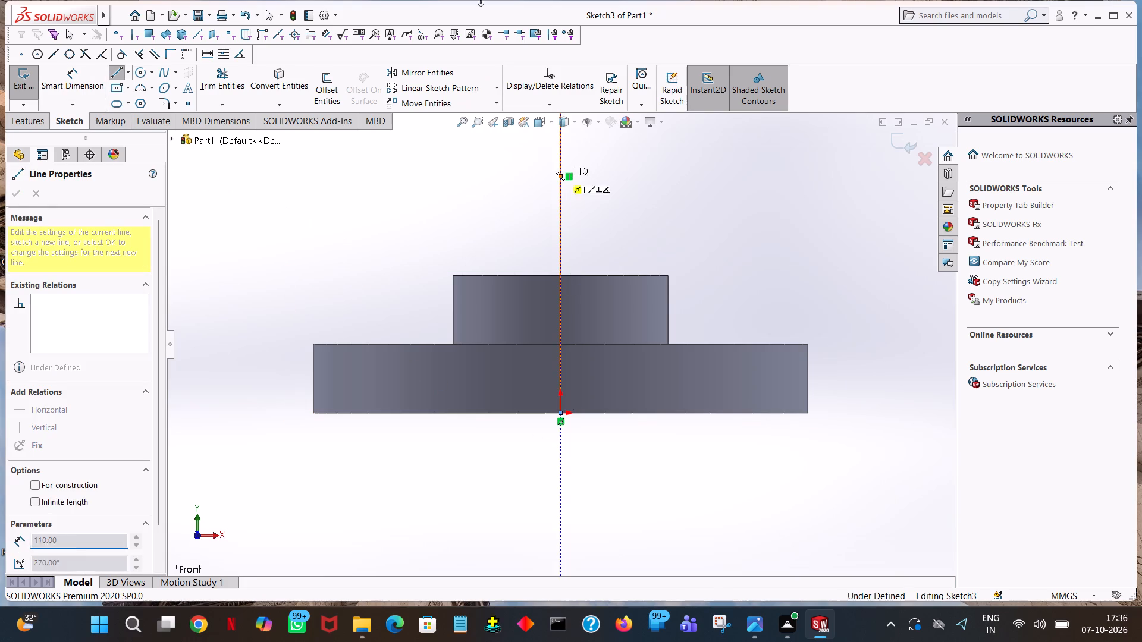
{"action": "left_click", "coordinate": [459, 124]}
{"action": "right_click", "coordinate": [564, 188]}
{"action": "left_click", "coordinate": [583, 202]}
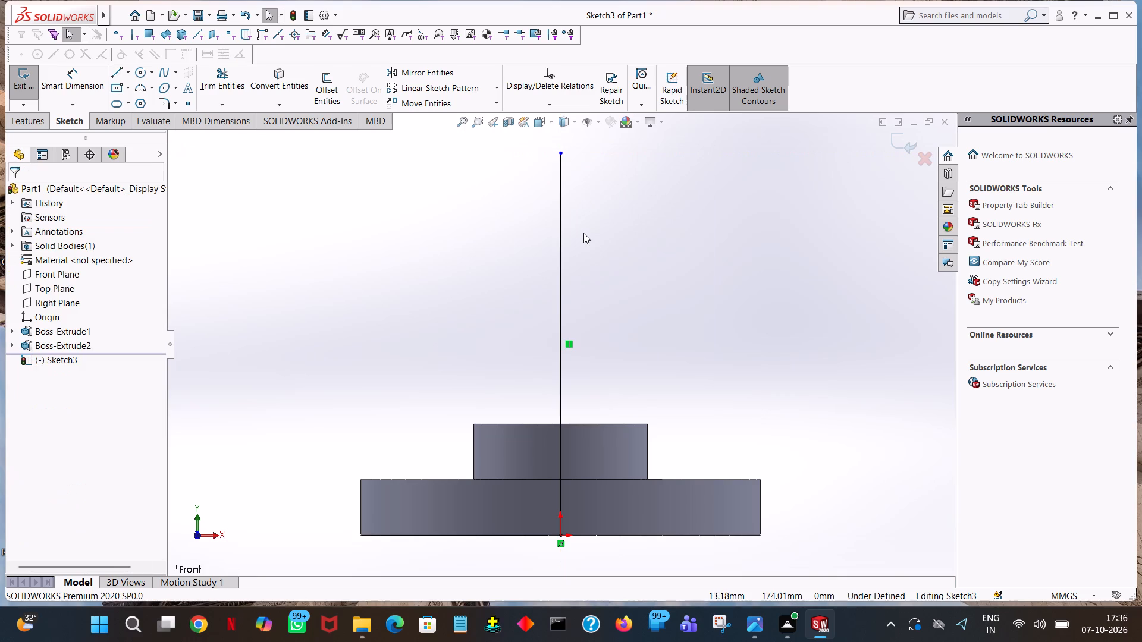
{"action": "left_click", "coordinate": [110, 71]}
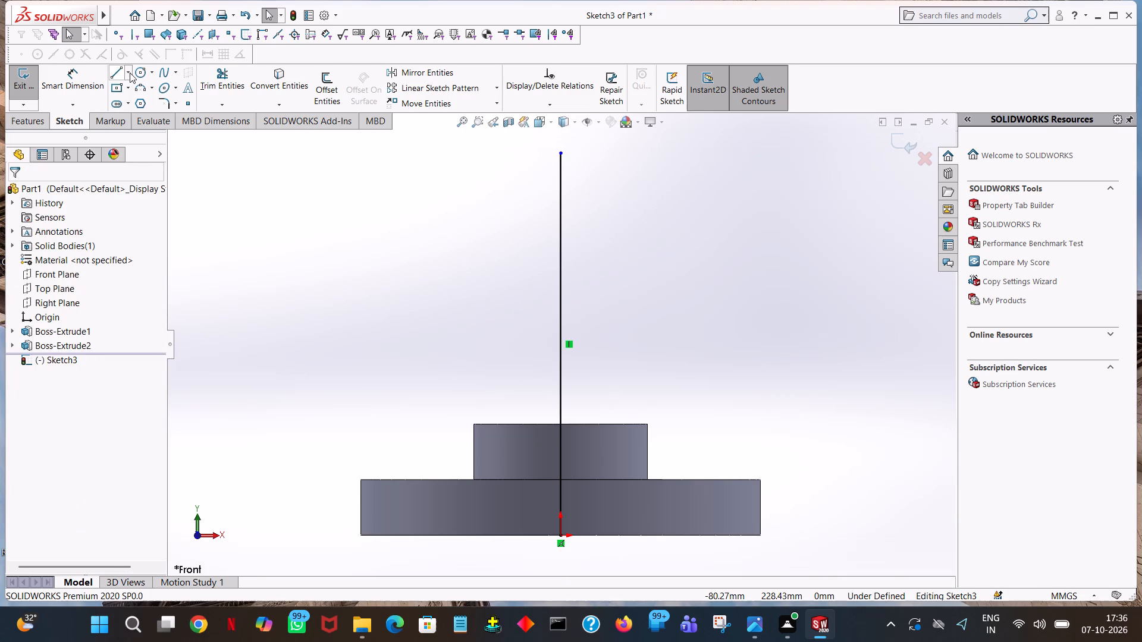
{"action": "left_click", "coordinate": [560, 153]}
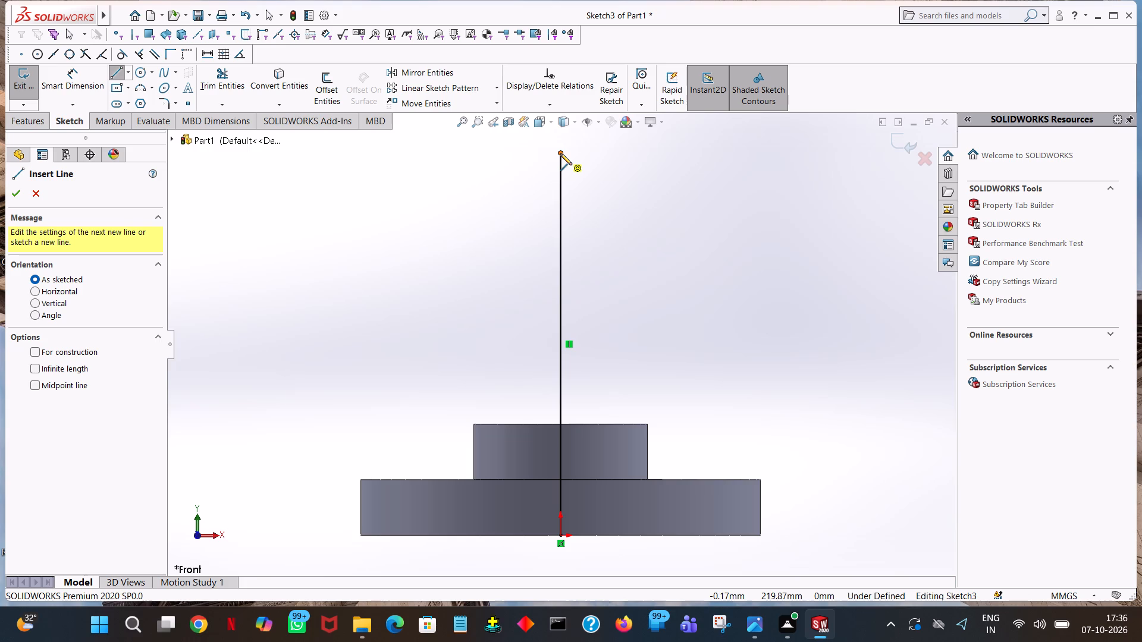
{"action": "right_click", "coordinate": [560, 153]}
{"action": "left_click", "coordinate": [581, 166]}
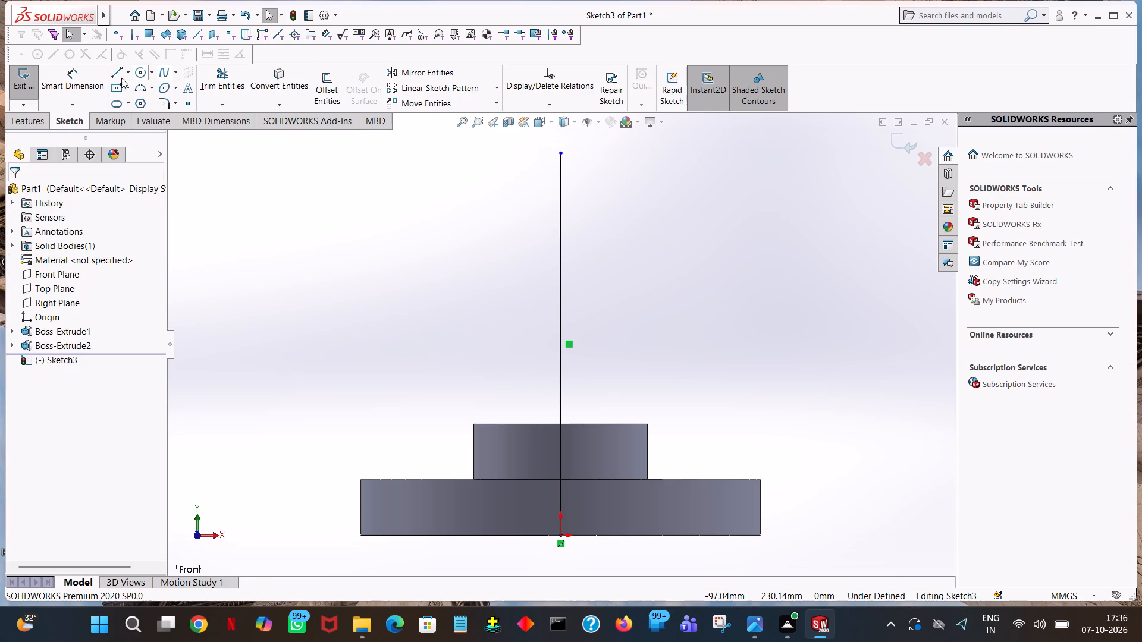
Sketch a circle of radius 145 mm centred on the upper endpoint of the vertical line.
{"action": "left_click", "coordinate": [139, 73]}
{"action": "left_click", "coordinate": [561, 154]}
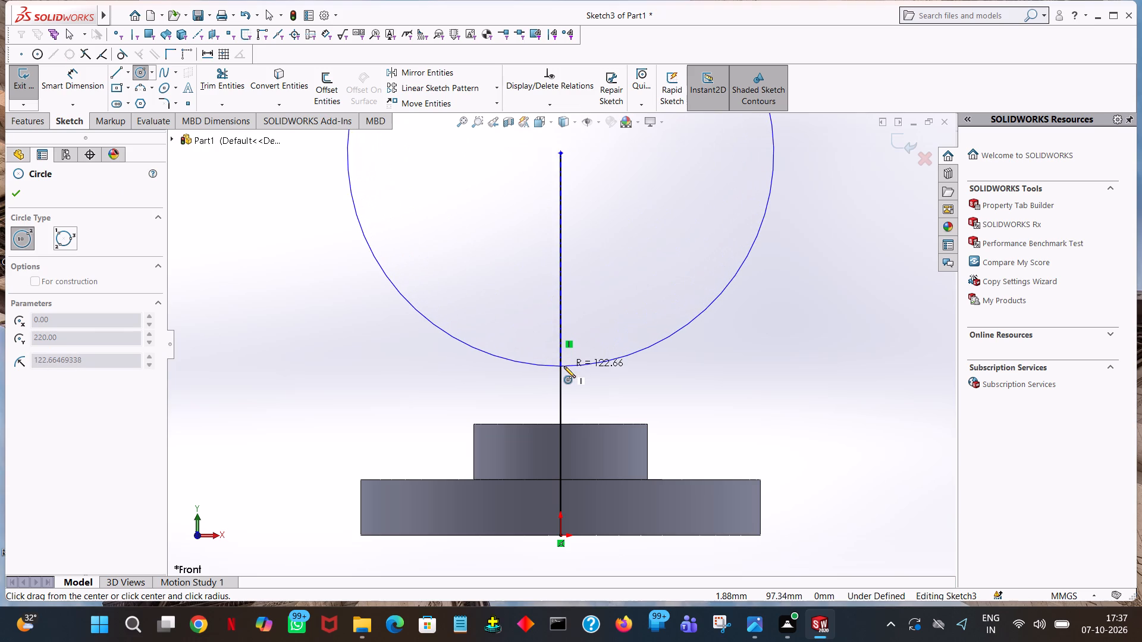
{"action": "left_click", "coordinate": [564, 366]}
{"action": "type", "text": "145"}
{"action": "key", "text": "Return"}
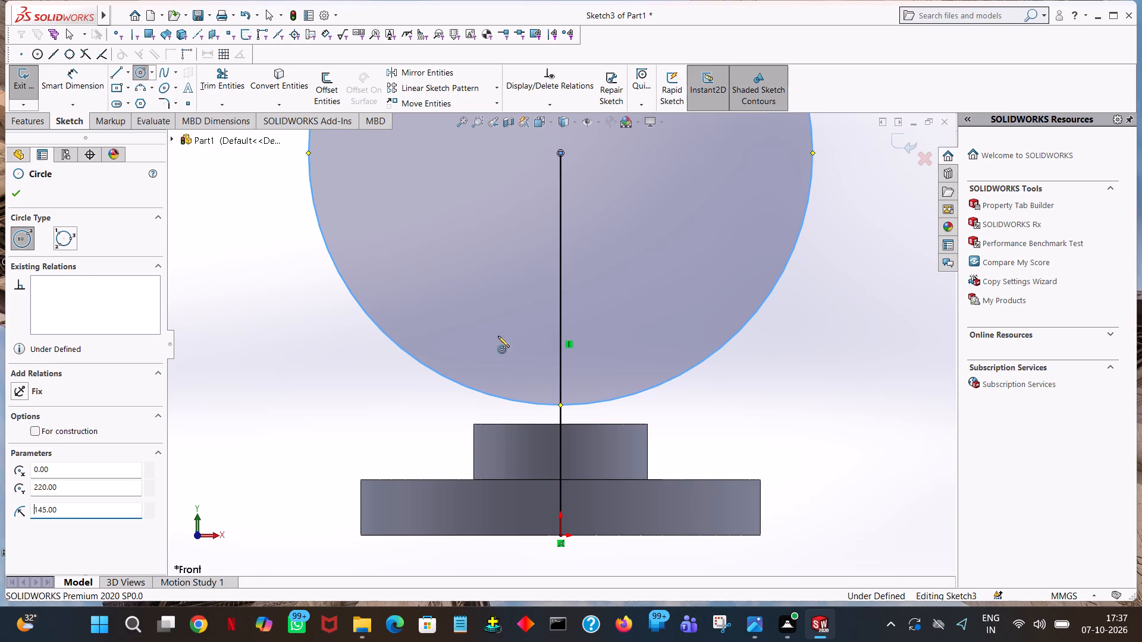
{"action": "left_click", "coordinate": [9, 190]}
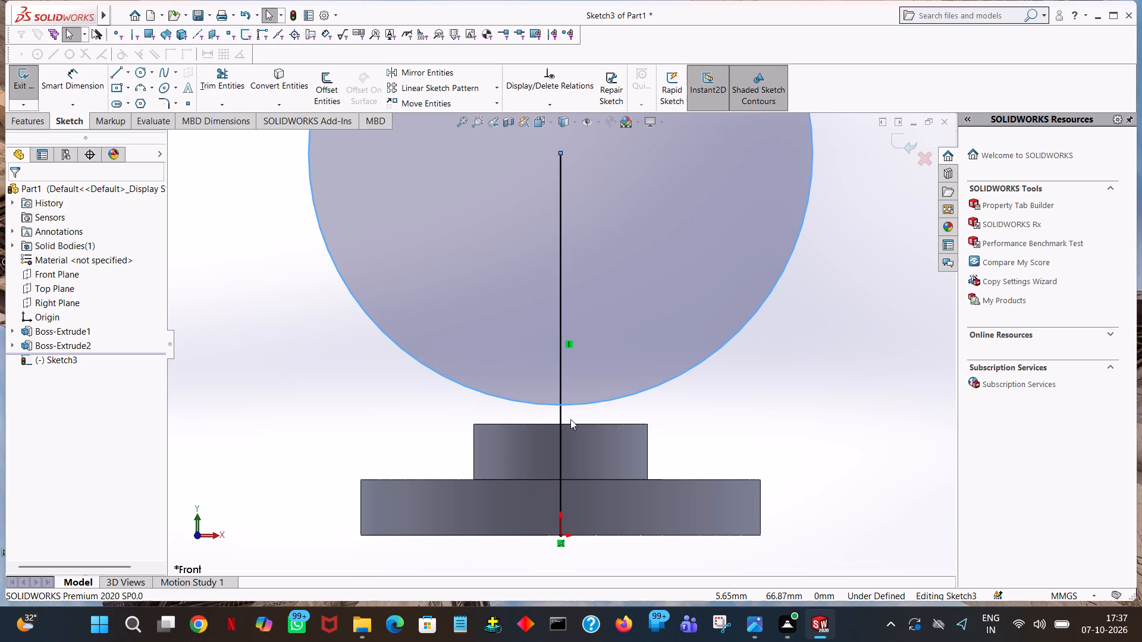
Draw a horizontal line across the full diameter of the 145 mm radius circle, through its centre.
{"action": "scroll", "coordinate": [570, 419], "scroll_direction": "down", "scroll_amount": 2, "text": "ctrl"}
{"action": "scroll", "coordinate": [570, 419], "scroll_direction": "up", "scroll_amount": 4, "text": "ctrl"}
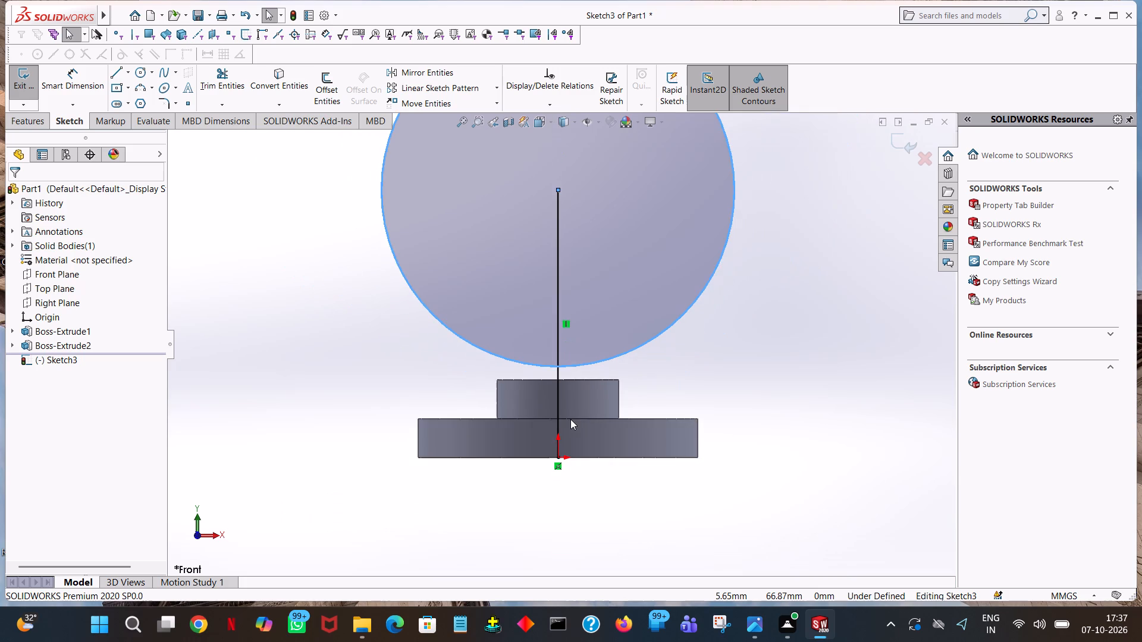
{"action": "scroll", "coordinate": [570, 419], "scroll_direction": "up", "scroll_amount": 1, "text": "ctrl"}
{"action": "scroll", "coordinate": [570, 419], "scroll_direction": "down", "scroll_amount": 1, "text": "ctrl"}
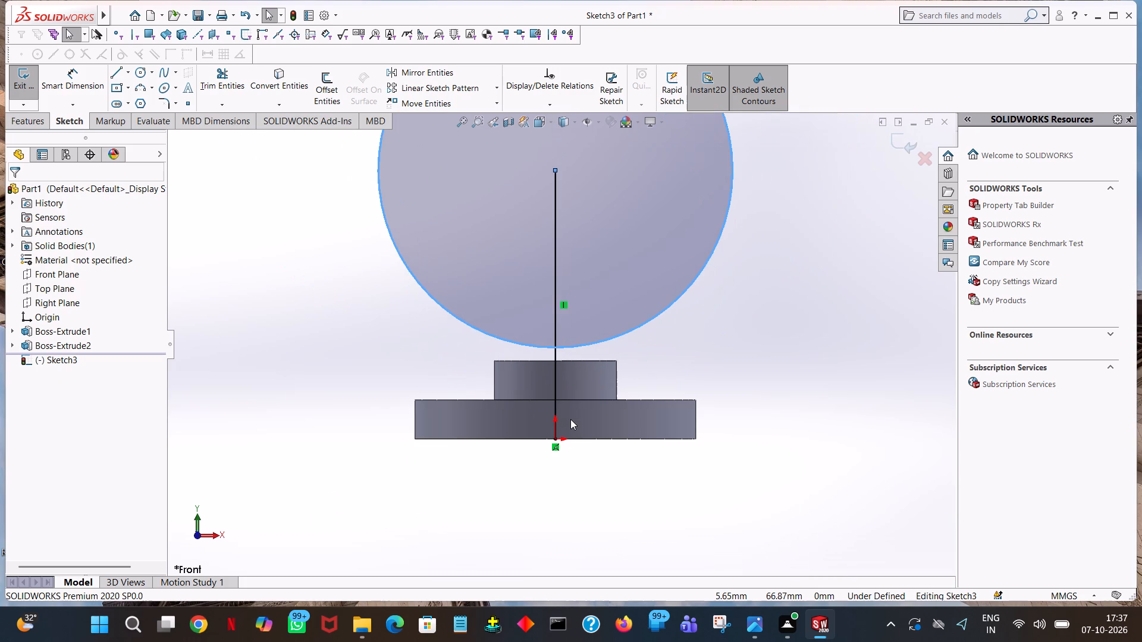
{"action": "middle_click_drag", "start_coordinate": [744, 293], "coordinate": [763, 366], "text": "ctrl"}
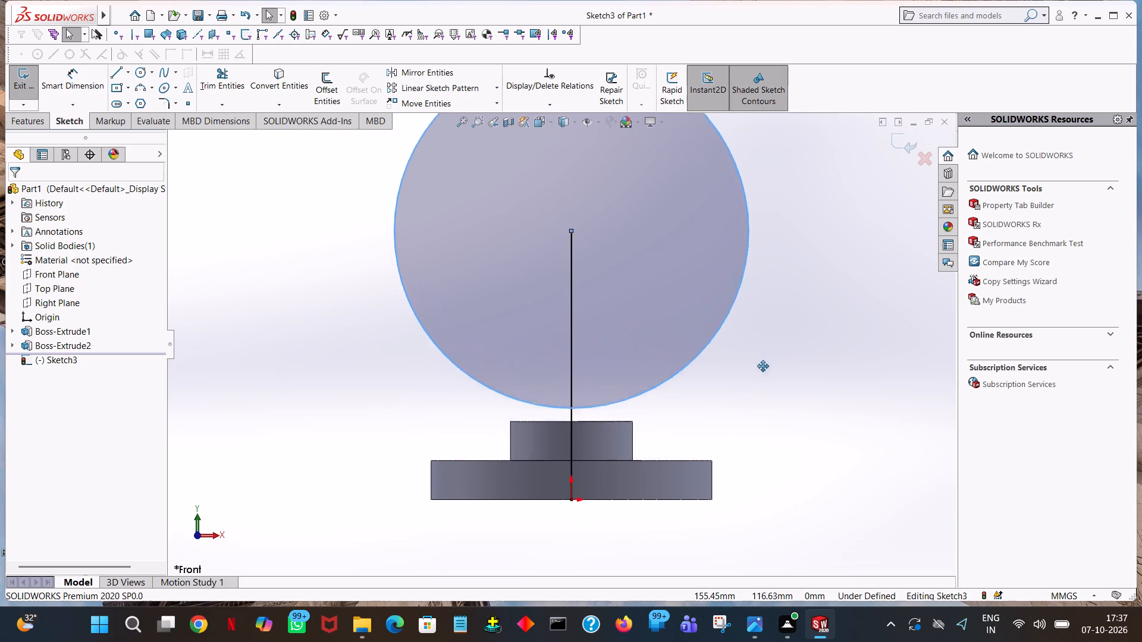
{"action": "middle_click_drag", "start_coordinate": [763, 366], "coordinate": [770, 415], "text": "ctrl"}
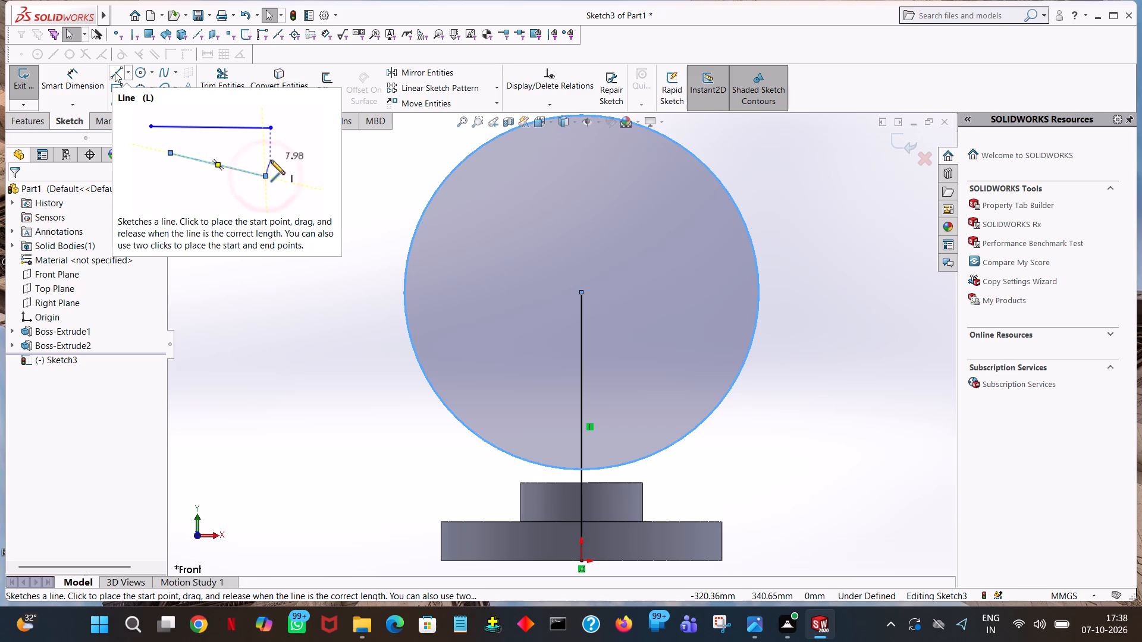
{"action": "left_click", "coordinate": [115, 72]}
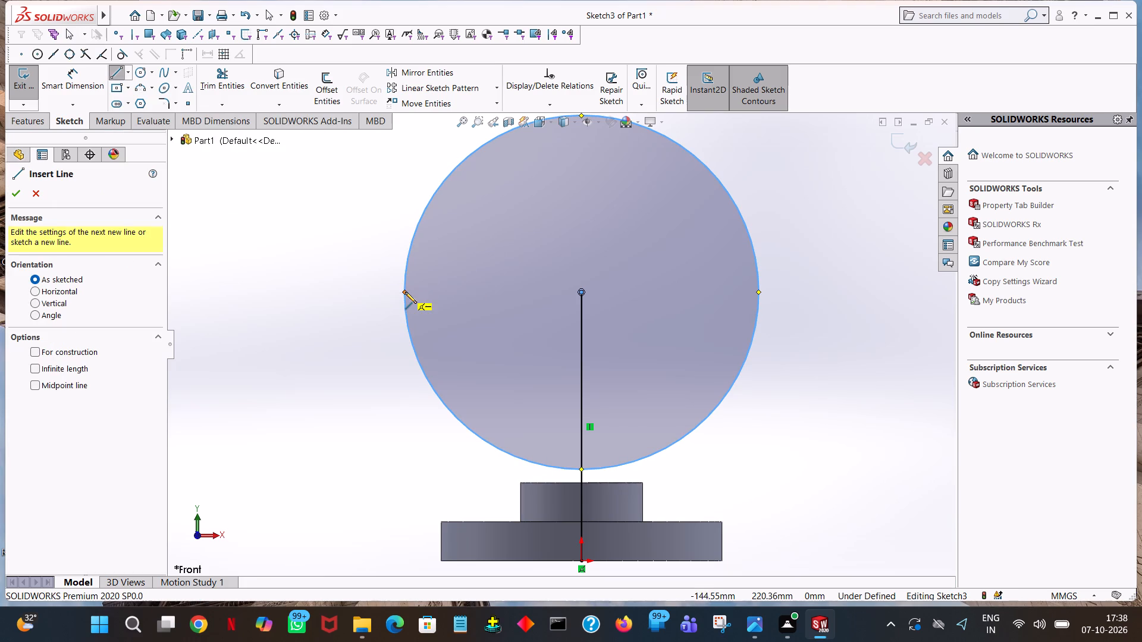
{"action": "left_click", "coordinate": [405, 292]}
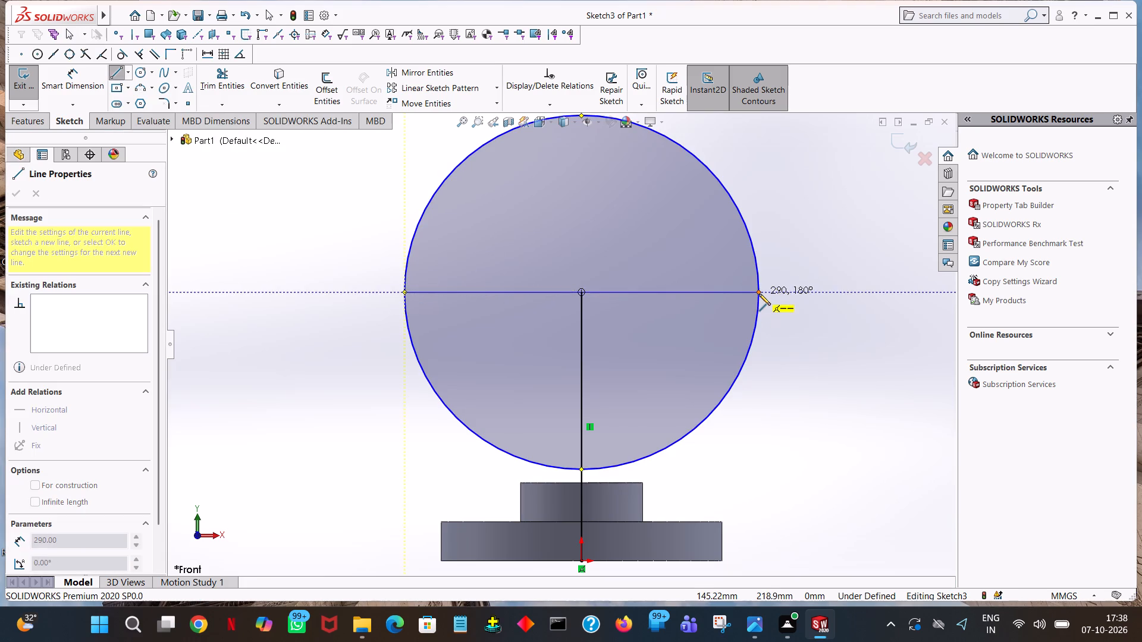
{"action": "left_click", "coordinate": [759, 294]}
{"action": "right_click", "coordinate": [759, 294]}
{"action": "left_click", "coordinate": [770, 304]}
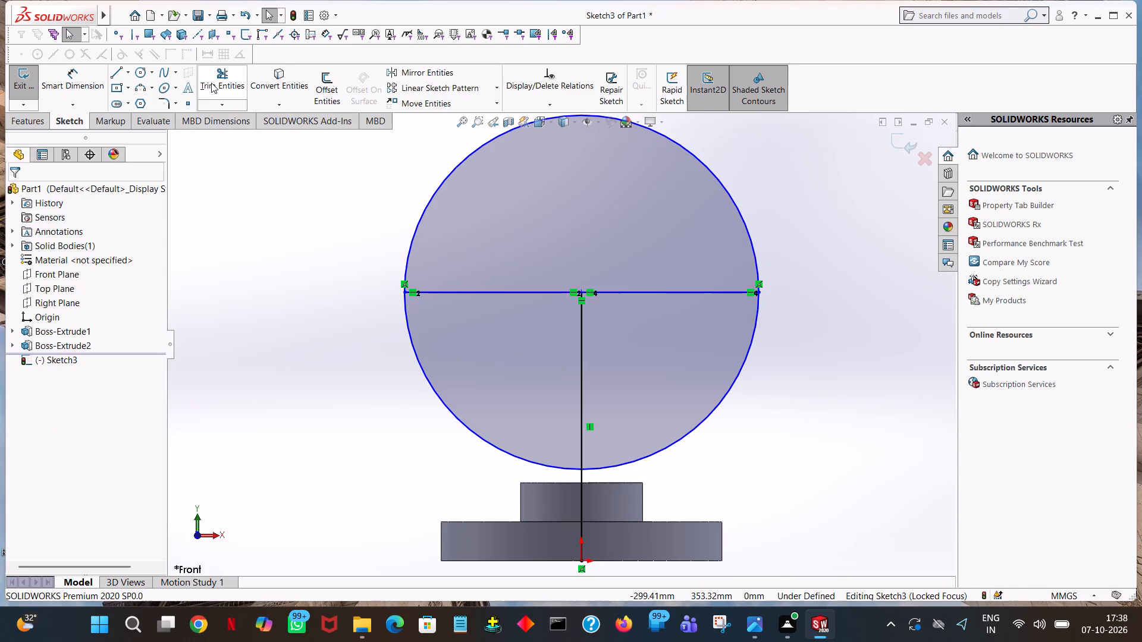
Trim away the circle's upper half, the horizontal diameter line and the vertical line, keeping only the lower semicircular arc.
{"action": "left_click", "coordinate": [211, 83]}
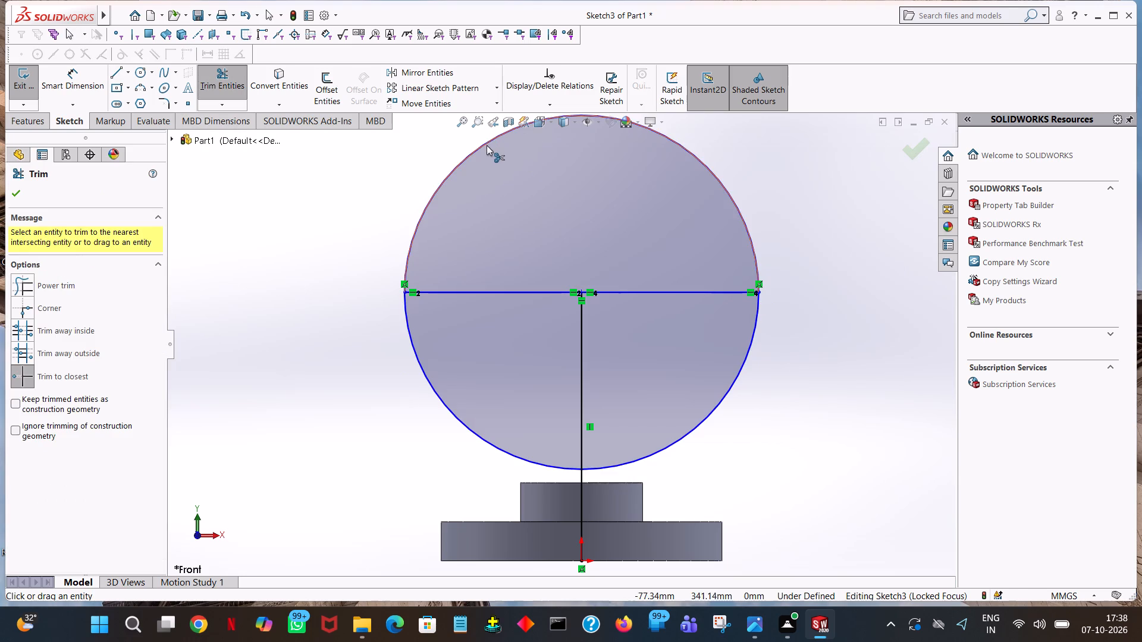
{"action": "left_click", "coordinate": [486, 145]}
{"action": "left_click", "coordinate": [487, 294]}
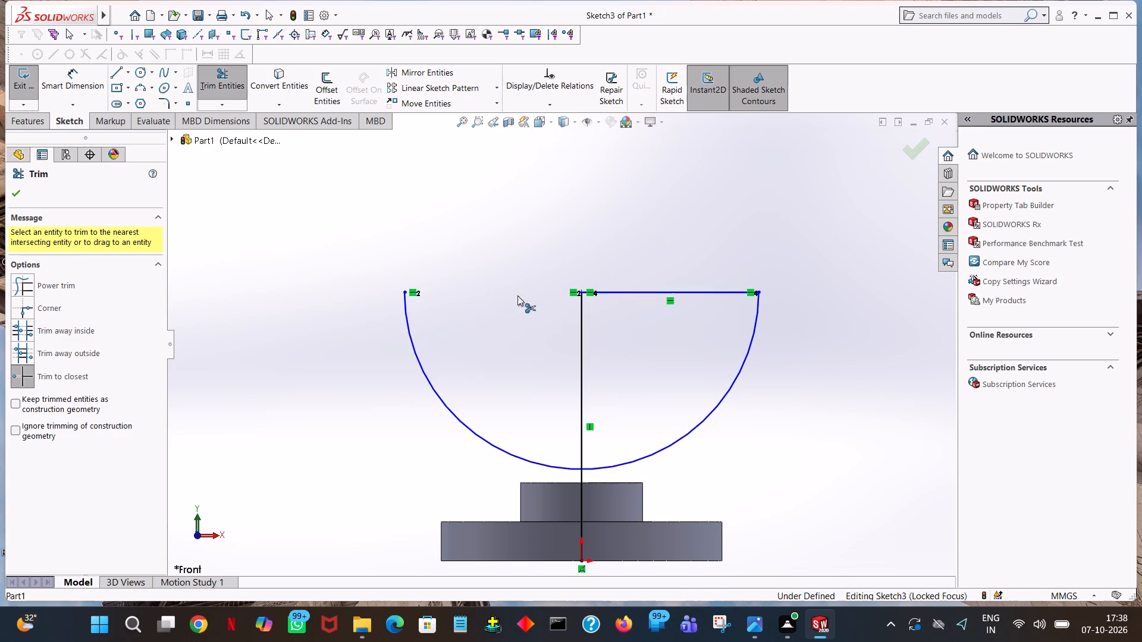
{"action": "left_click", "coordinate": [654, 291]}
{"action": "left_click", "coordinate": [578, 322]}
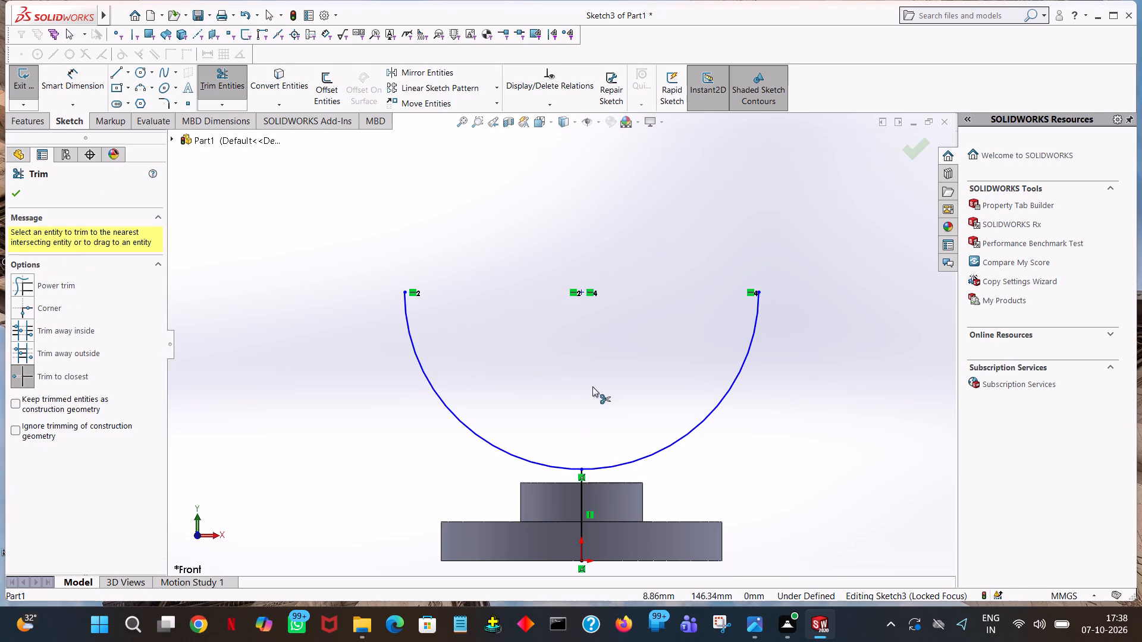
{"action": "left_click", "coordinate": [576, 503]}
{"action": "left_click", "coordinate": [579, 500]}
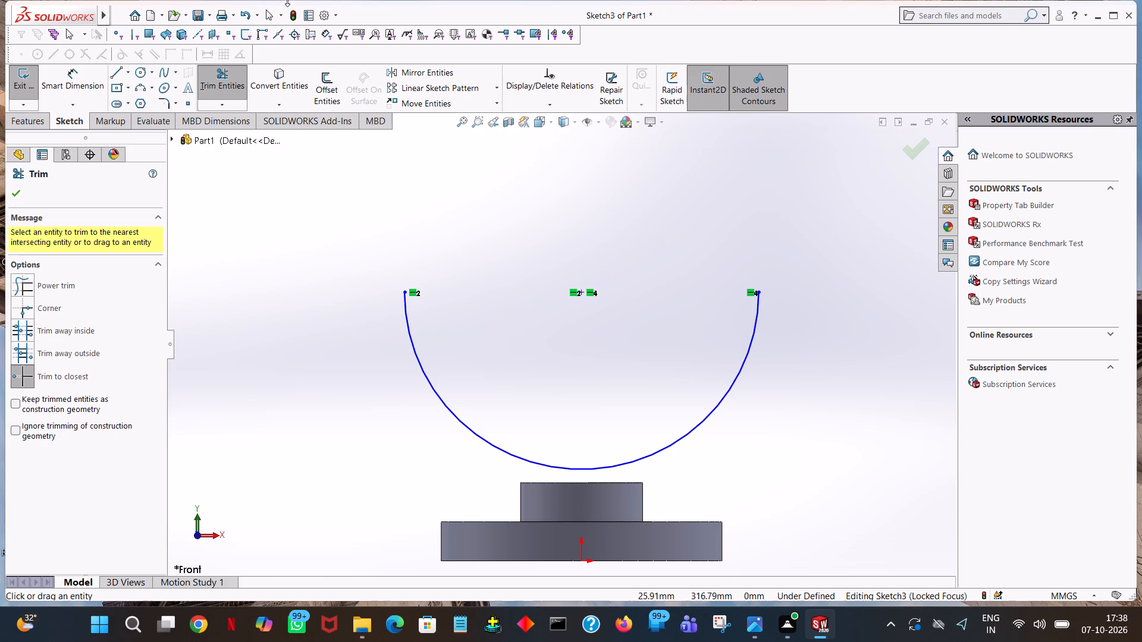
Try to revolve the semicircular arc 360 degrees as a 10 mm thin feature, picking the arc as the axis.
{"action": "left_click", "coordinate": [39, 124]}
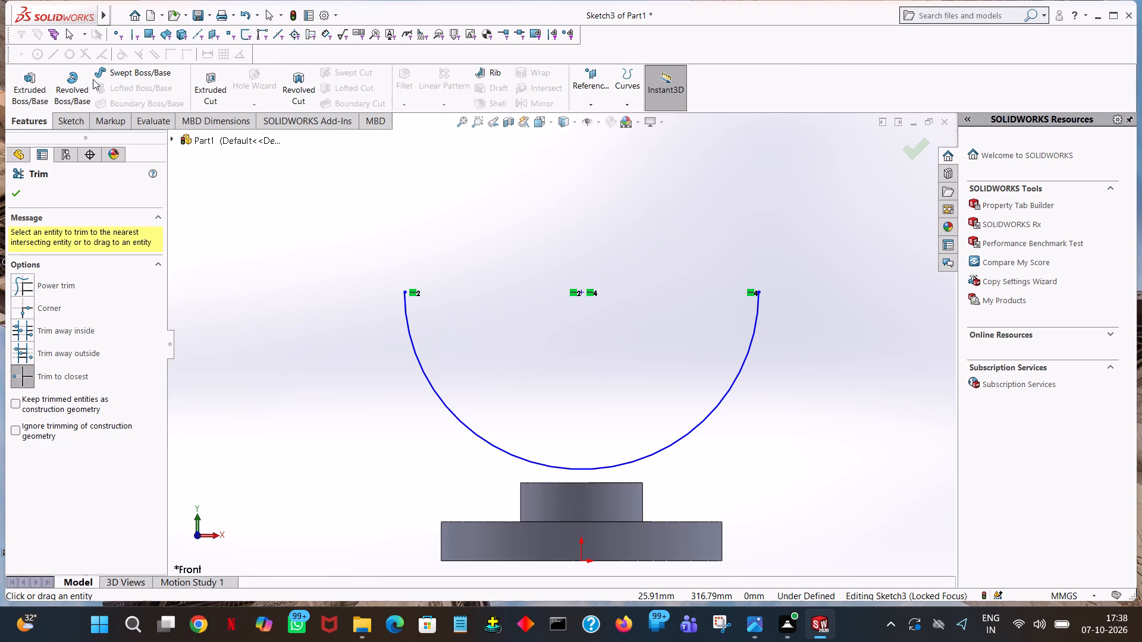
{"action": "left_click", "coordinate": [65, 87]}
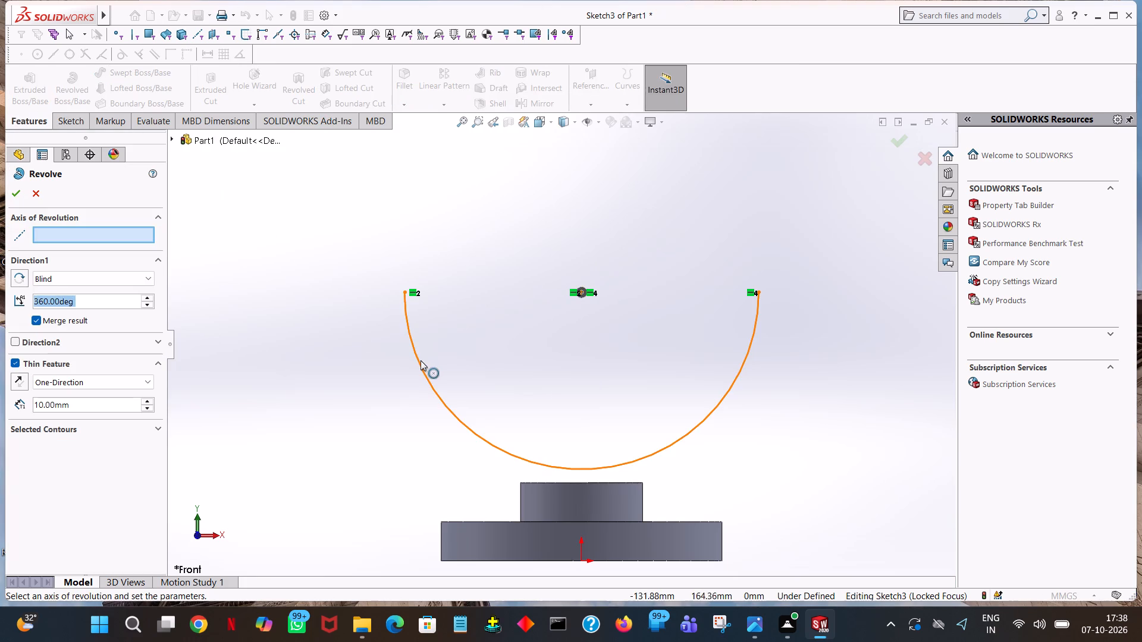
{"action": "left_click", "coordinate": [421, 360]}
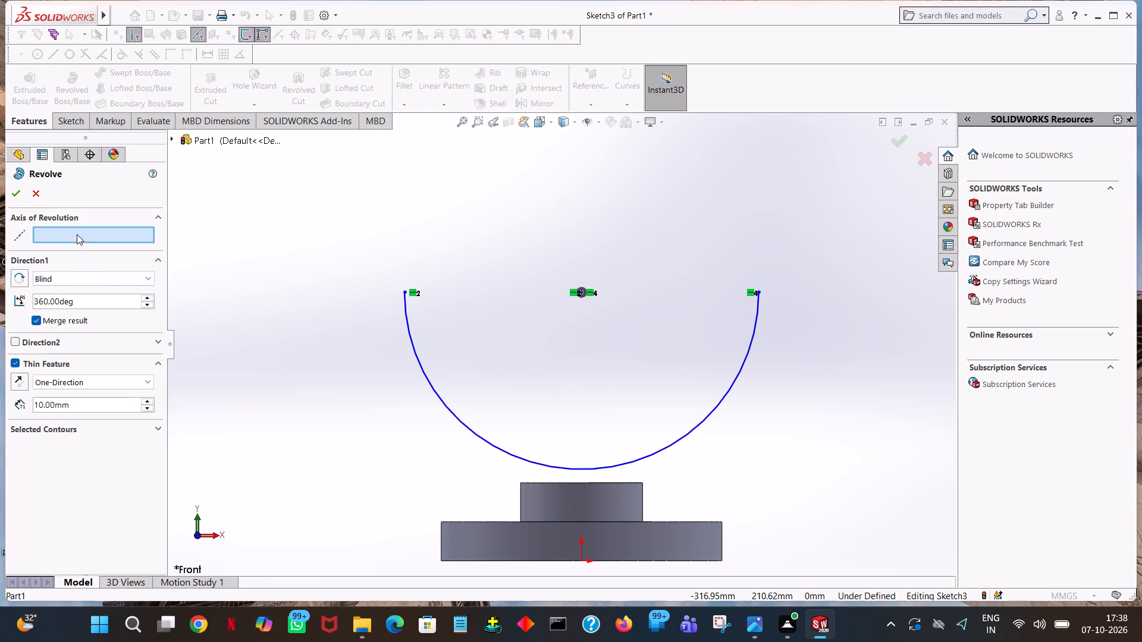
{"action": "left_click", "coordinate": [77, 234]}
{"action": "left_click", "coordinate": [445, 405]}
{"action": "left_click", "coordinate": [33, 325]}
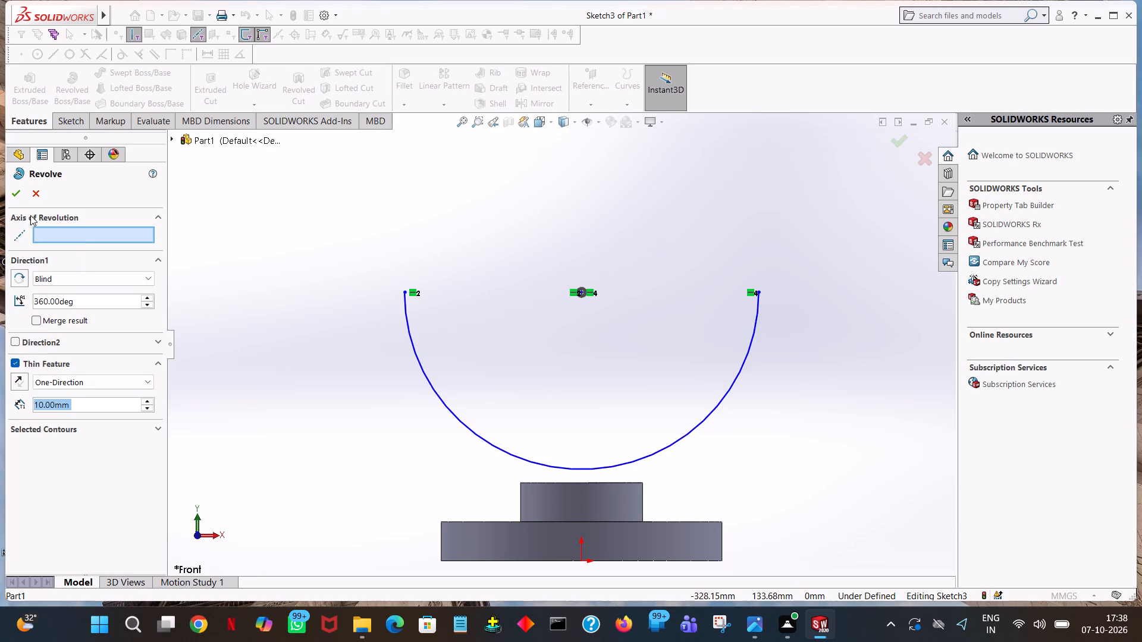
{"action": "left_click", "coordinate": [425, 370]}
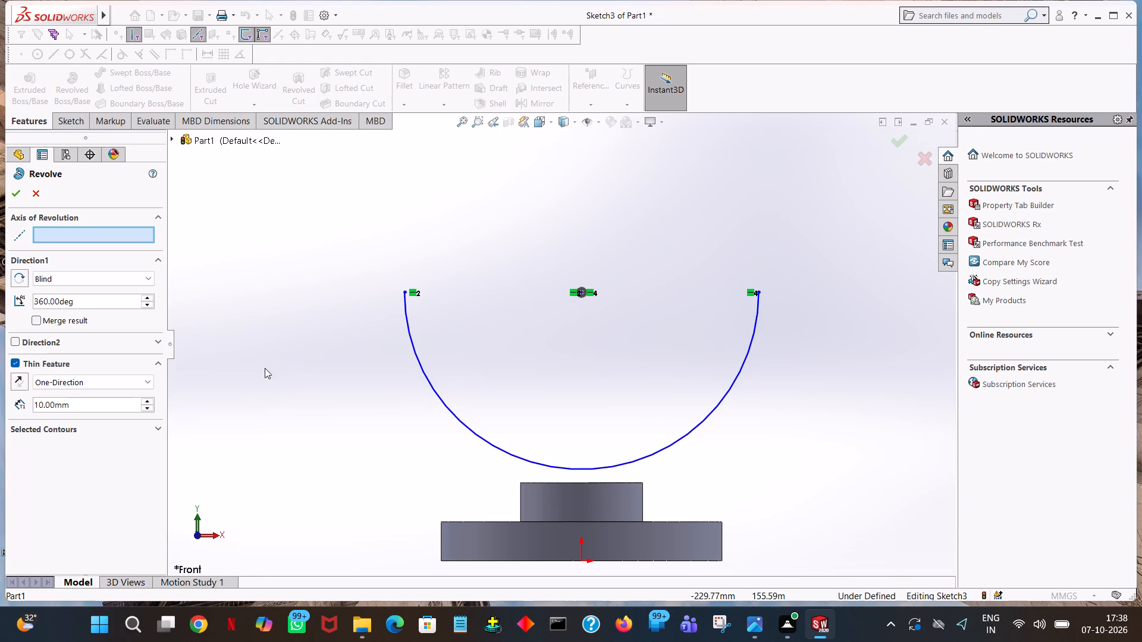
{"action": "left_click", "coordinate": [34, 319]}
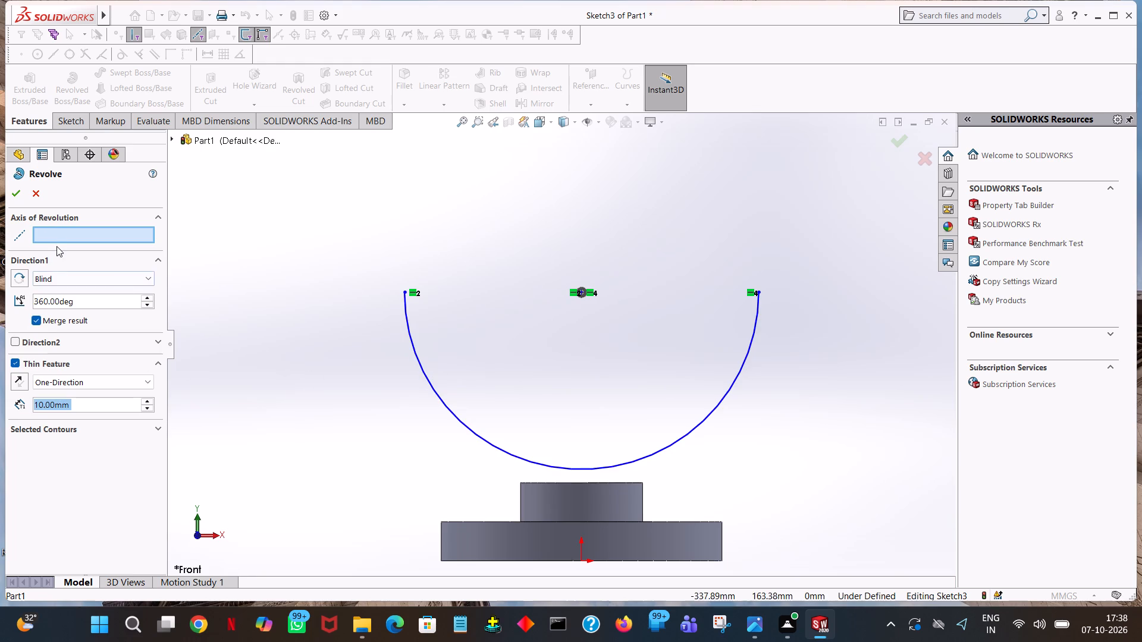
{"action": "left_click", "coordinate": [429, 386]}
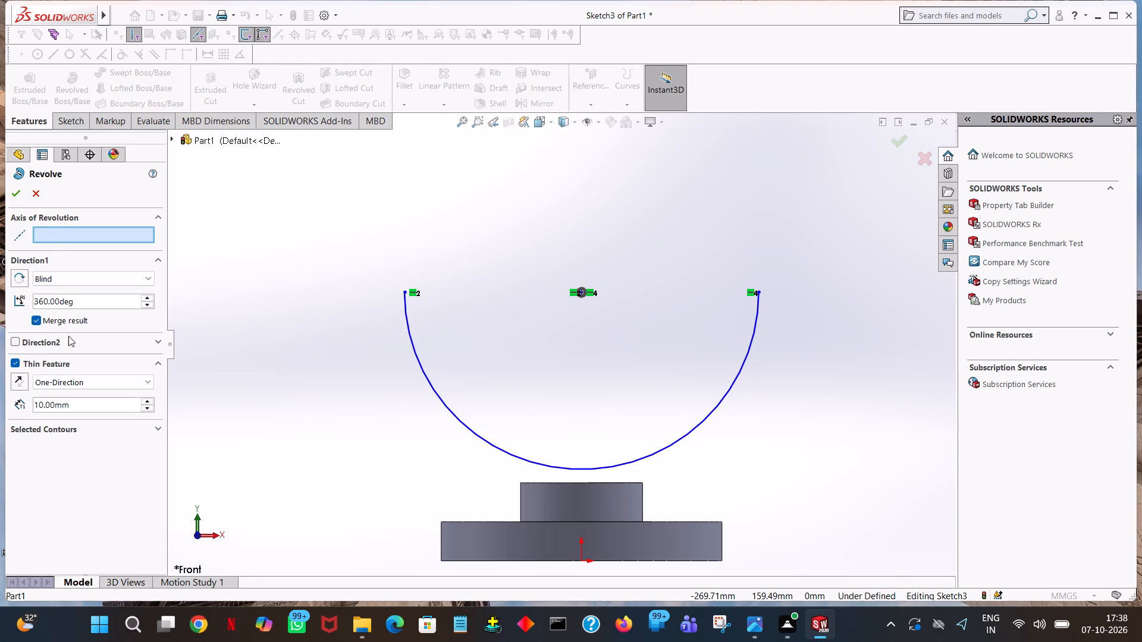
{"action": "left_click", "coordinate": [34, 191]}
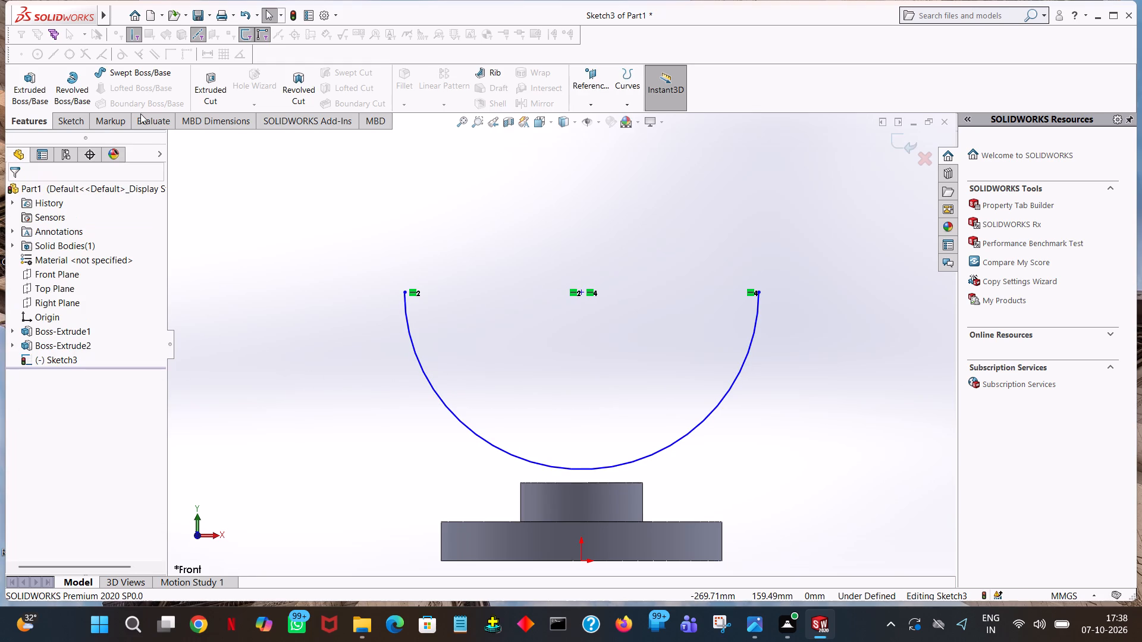
Set up a Sweep with a circular profile of 100 mm diameter, using the semicircular arc as the path.
{"action": "left_click", "coordinate": [140, 73]}
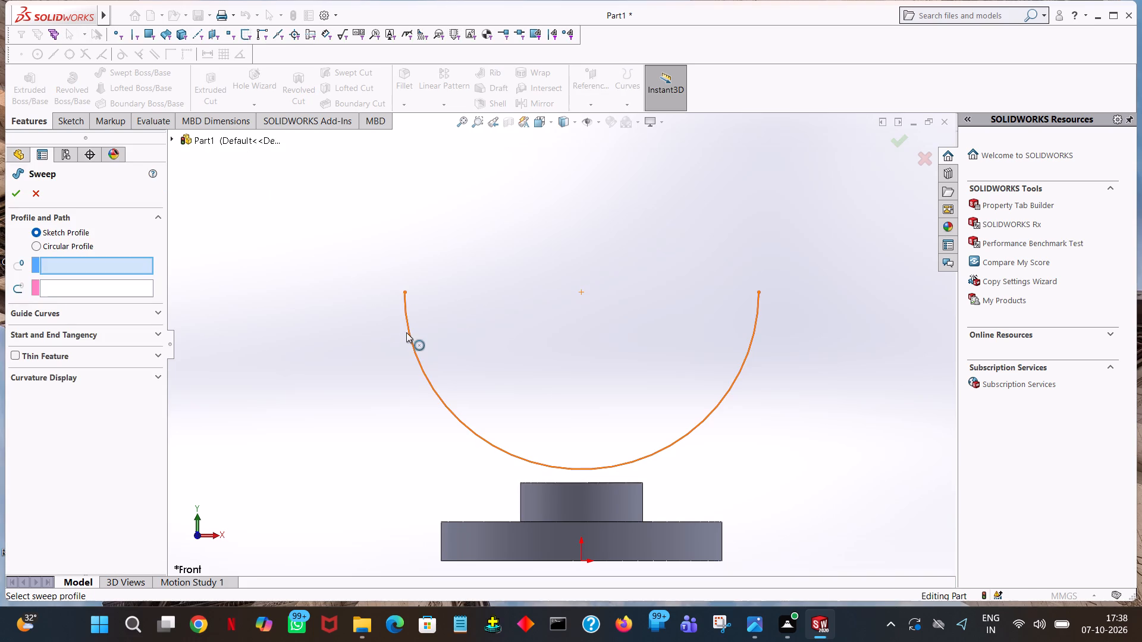
{"action": "left_click", "coordinate": [407, 333]}
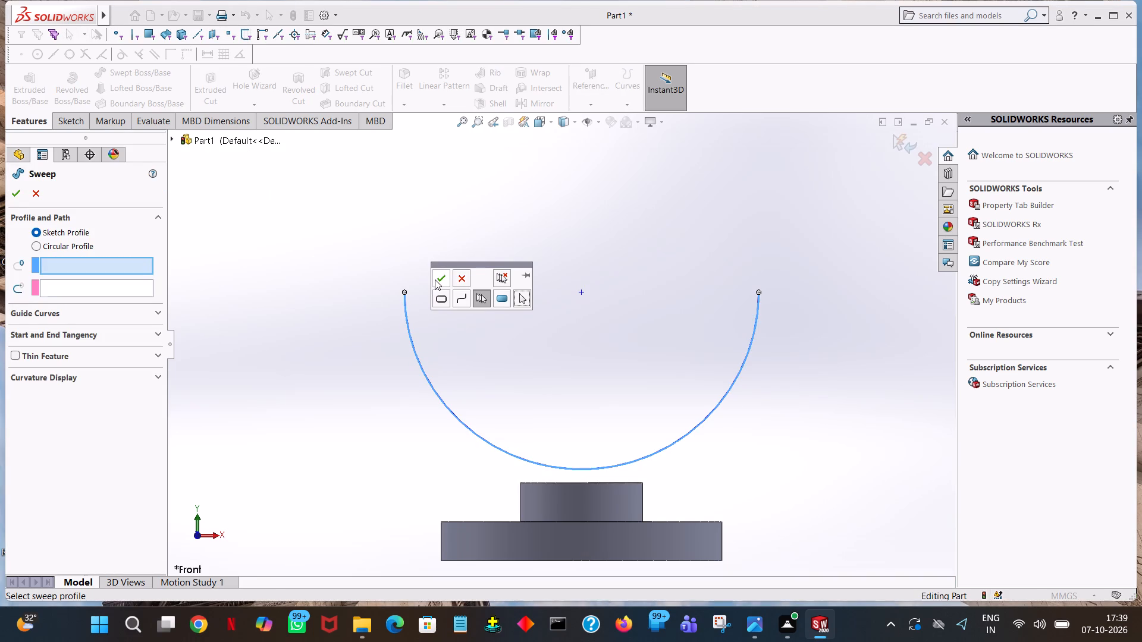
{"action": "left_click", "coordinate": [82, 245]}
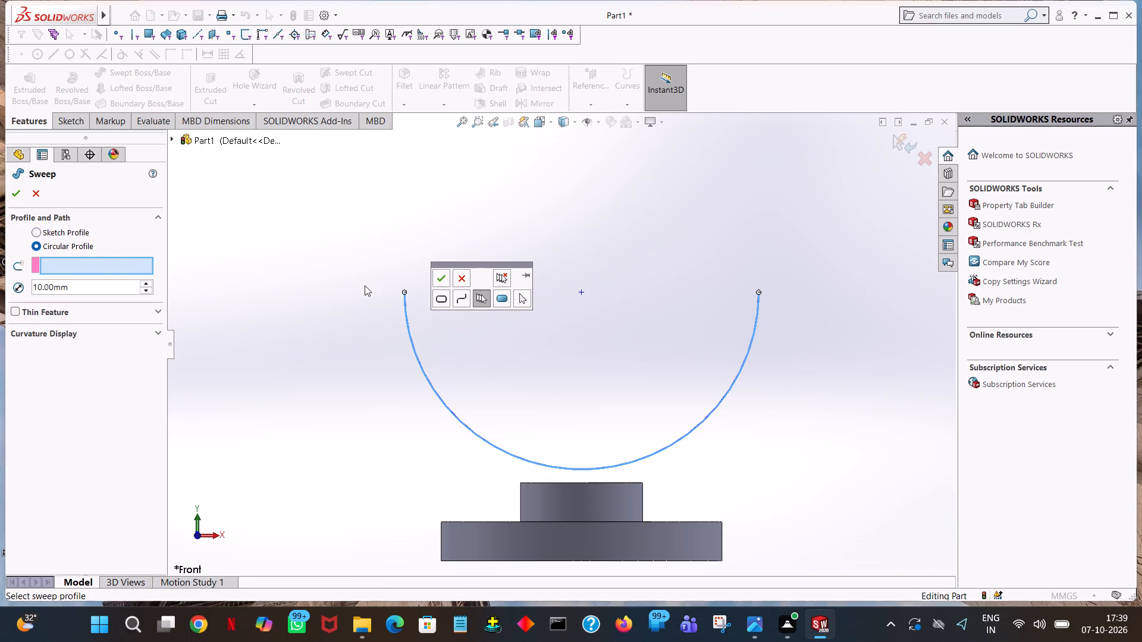
{"action": "left_click", "coordinate": [441, 280]}
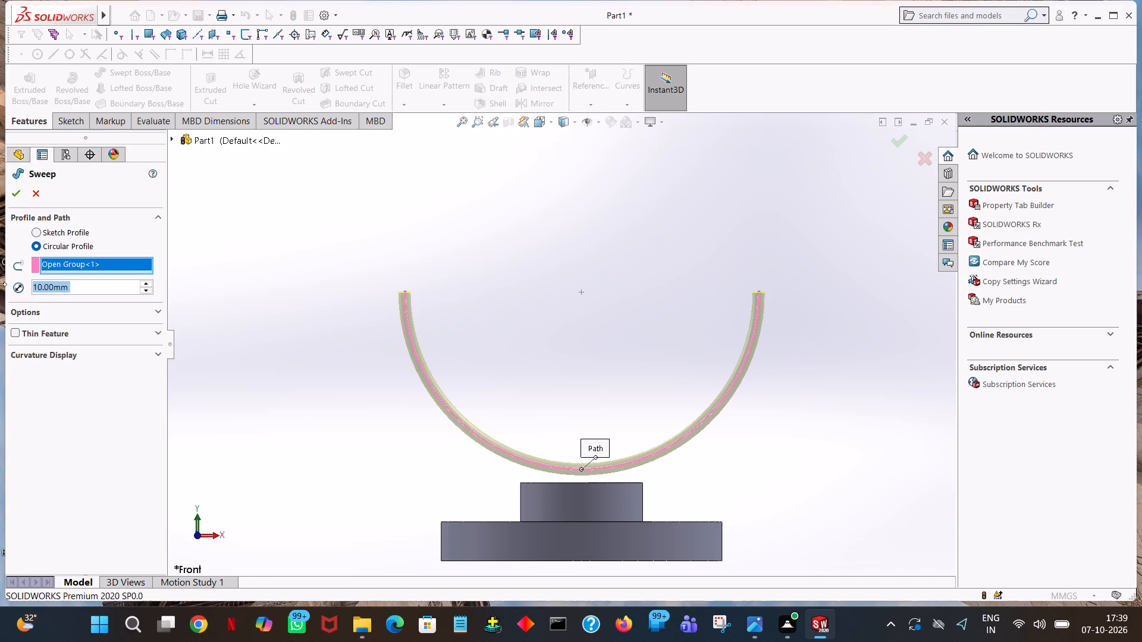
{"action": "triple_click", "coordinate": [146, 282]}
{"action": "triple_click", "coordinate": [146, 282]}
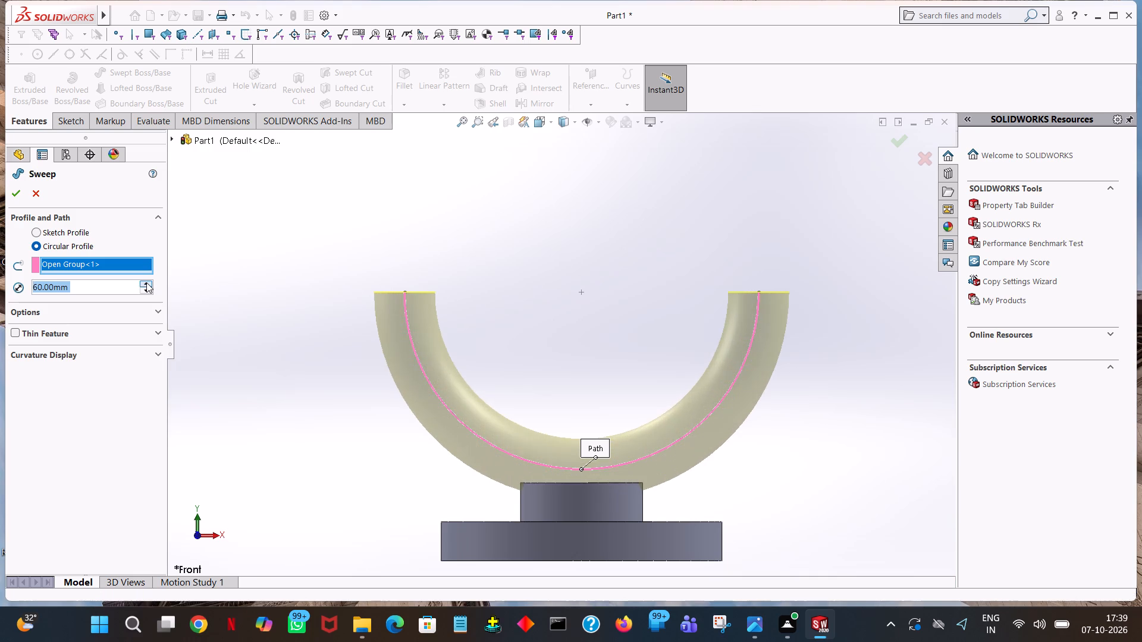
{"action": "triple_click", "coordinate": [146, 282]}
{"action": "middle_click_drag", "start_coordinate": [827, 408], "coordinate": [831, 425]}
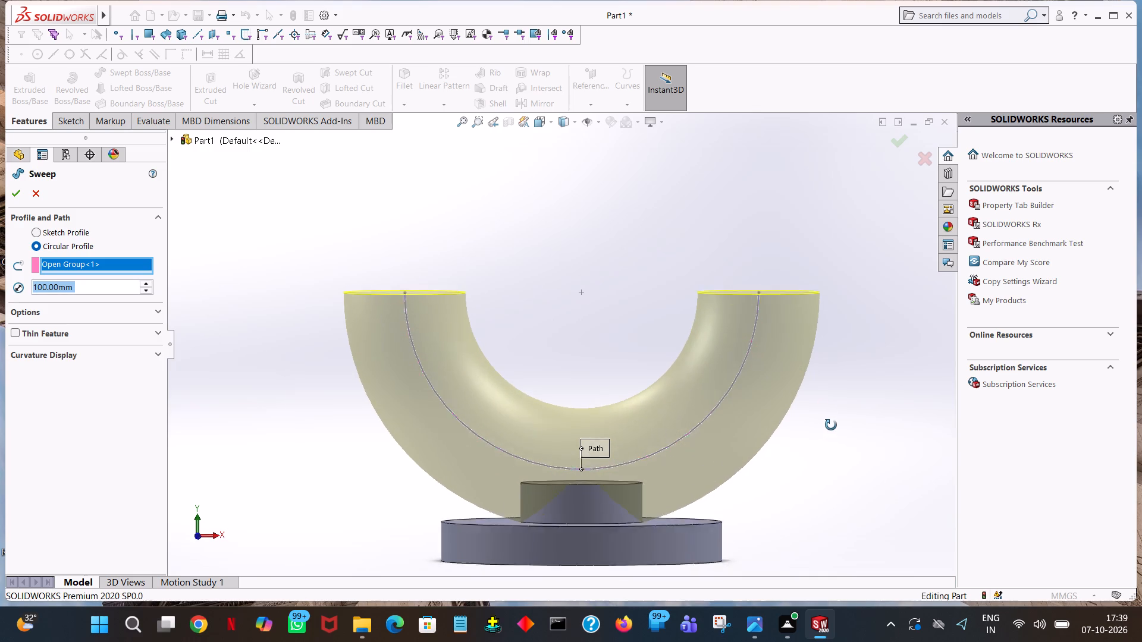
{"action": "middle_click_drag", "start_coordinate": [831, 425], "coordinate": [825, 398]}
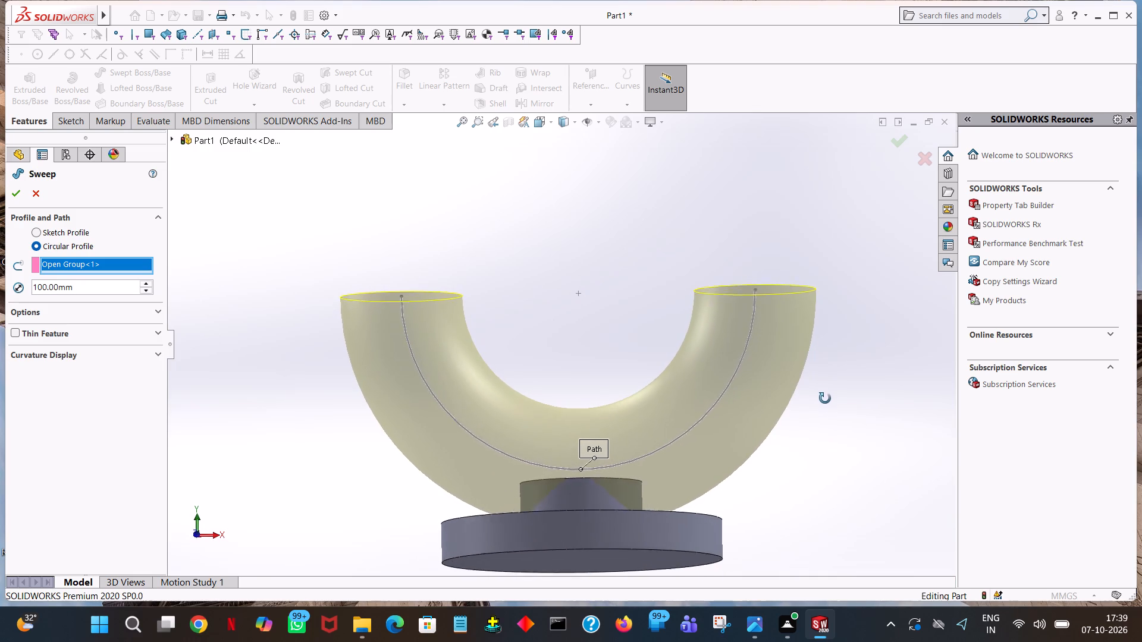
{"action": "middle_click_drag", "start_coordinate": [825, 398], "coordinate": [833, 472]}
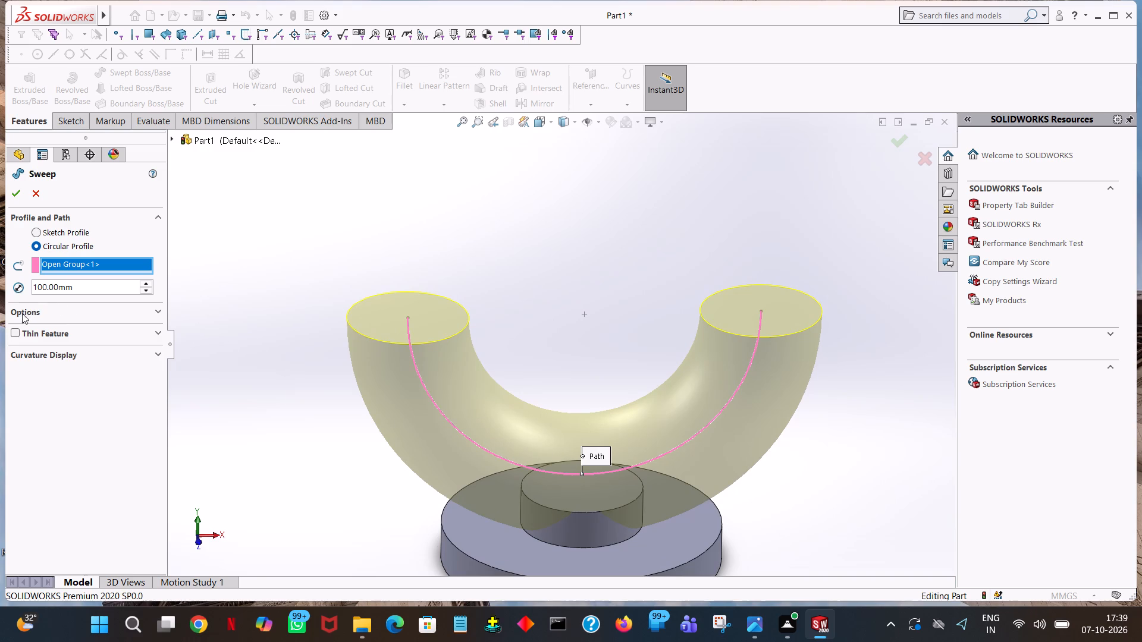
Make the sweep a one-direction thin feature with a wall thickness of 145-127, giving 18 mm.
{"action": "left_click", "coordinate": [12, 332]}
{"action": "middle_click_drag", "start_coordinate": [244, 233], "coordinate": [246, 263]}
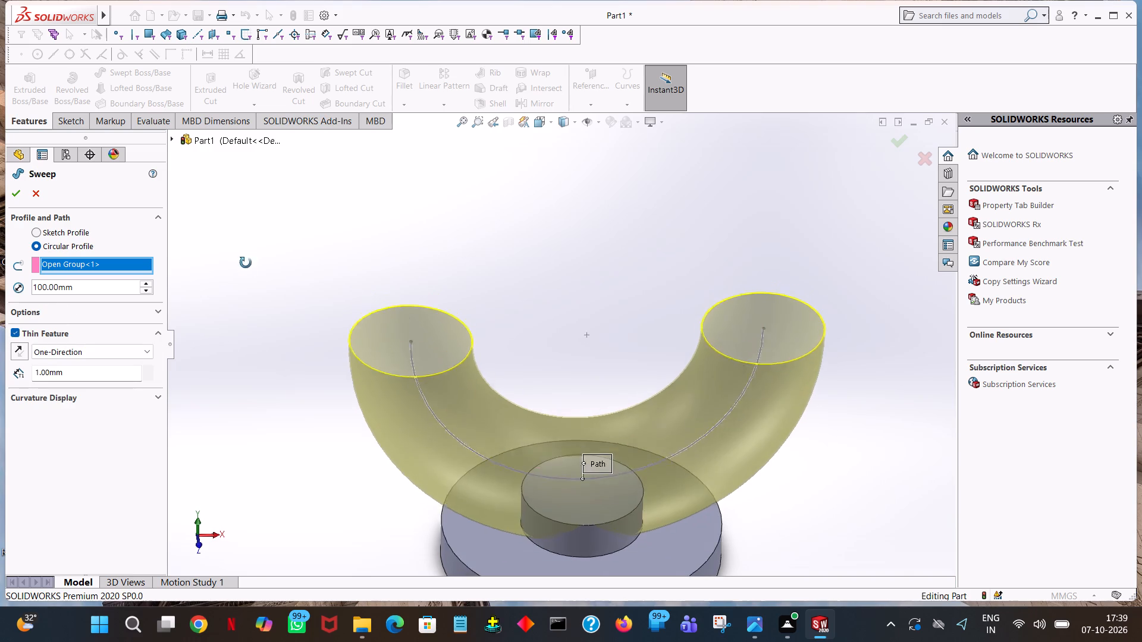
{"action": "middle_click_drag", "start_coordinate": [246, 263], "coordinate": [234, 341]}
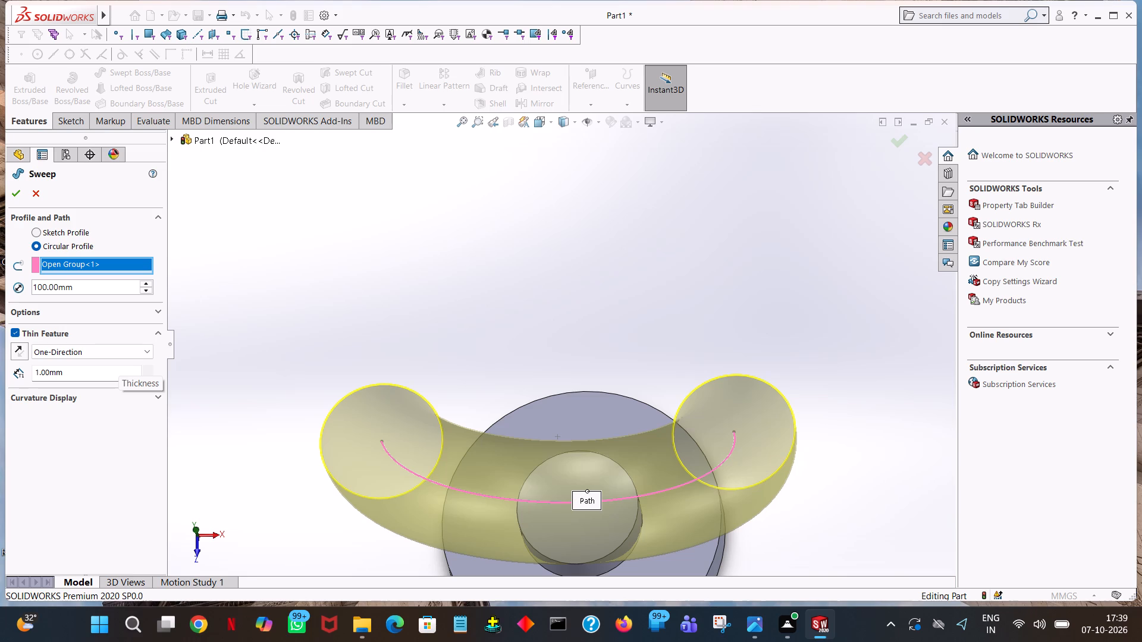
{"action": "double_click", "coordinate": [118, 371]}
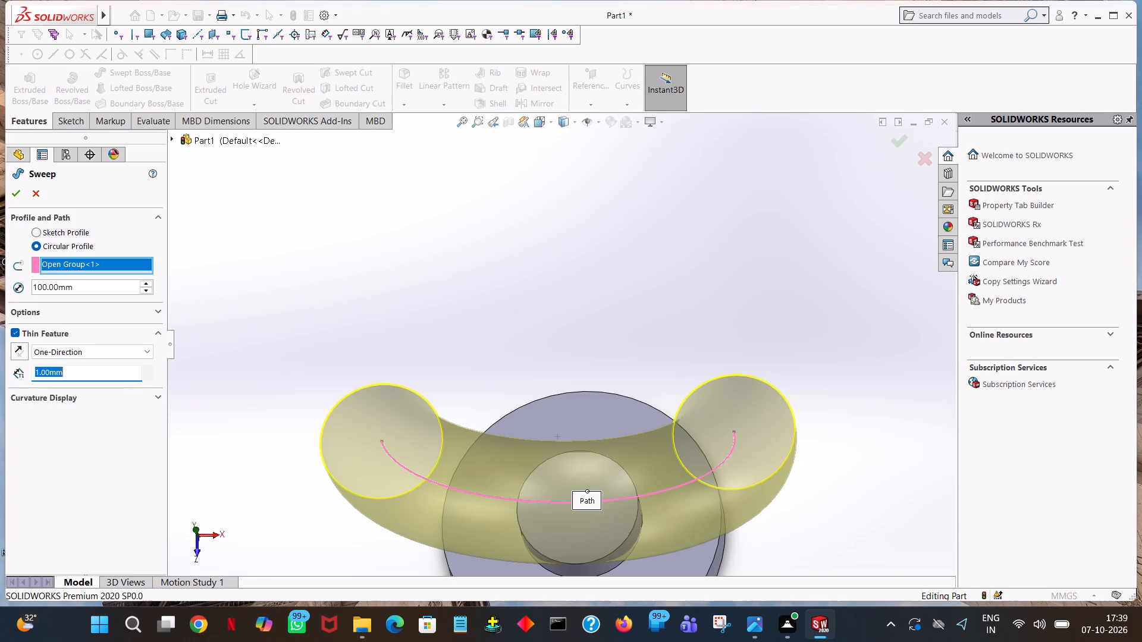
{"action": "key", "text": "1"}
{"action": "type", "text": "45"}
{"action": "type", "text": "-127"}
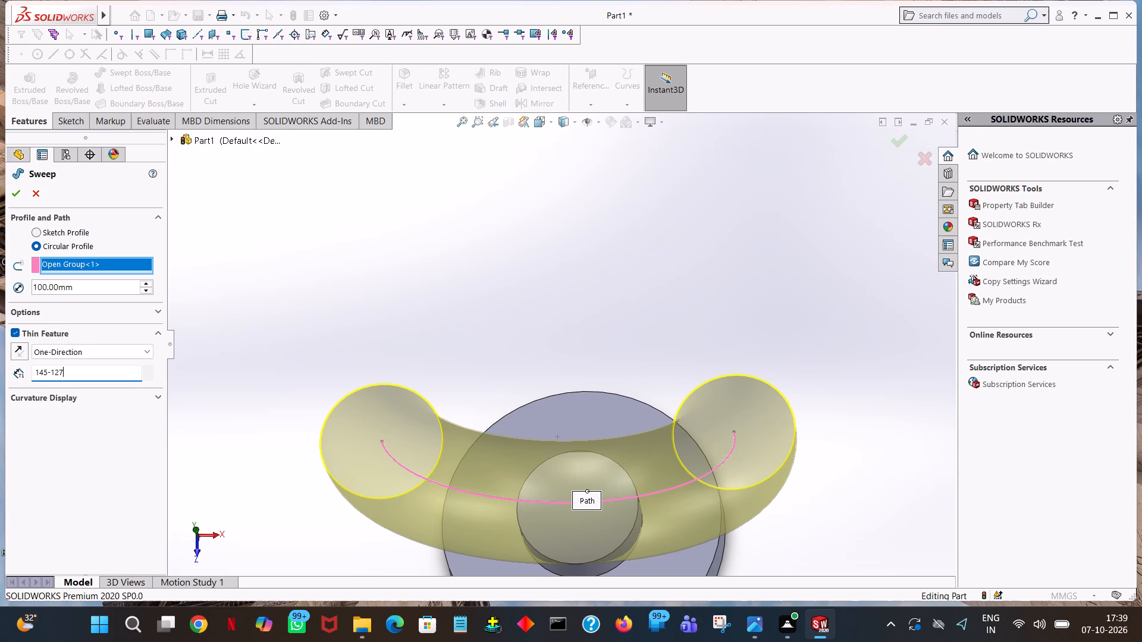
{"action": "key", "text": "Return"}
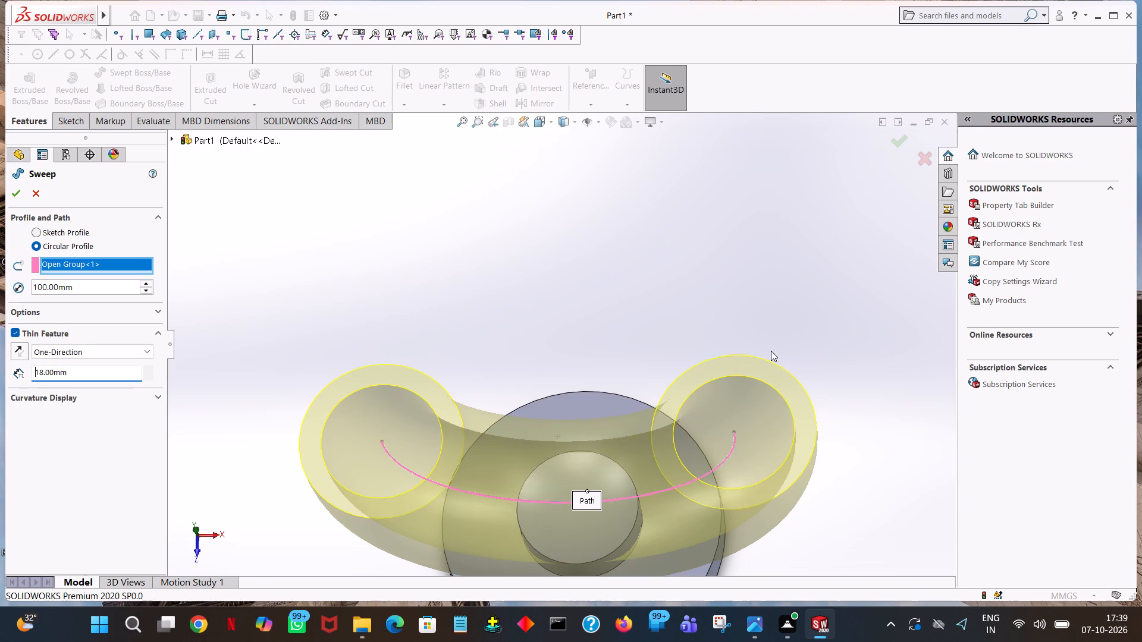
{"action": "middle_click_drag", "start_coordinate": [718, 316], "coordinate": [719, 112]}
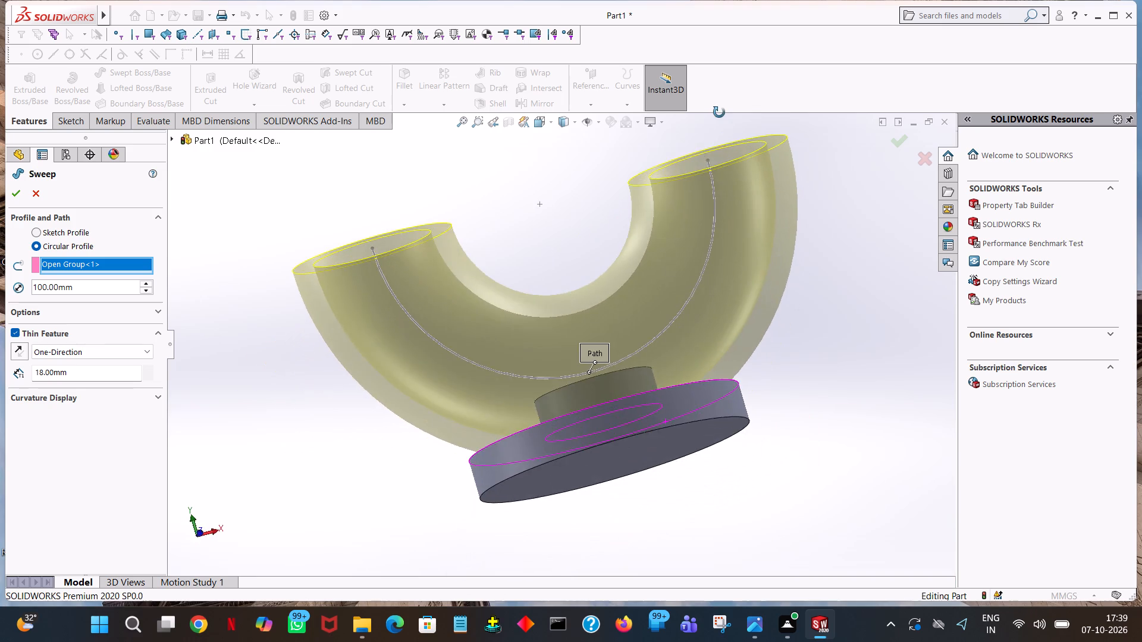
{"action": "middle_click_drag", "start_coordinate": [719, 112], "coordinate": [726, 187]}
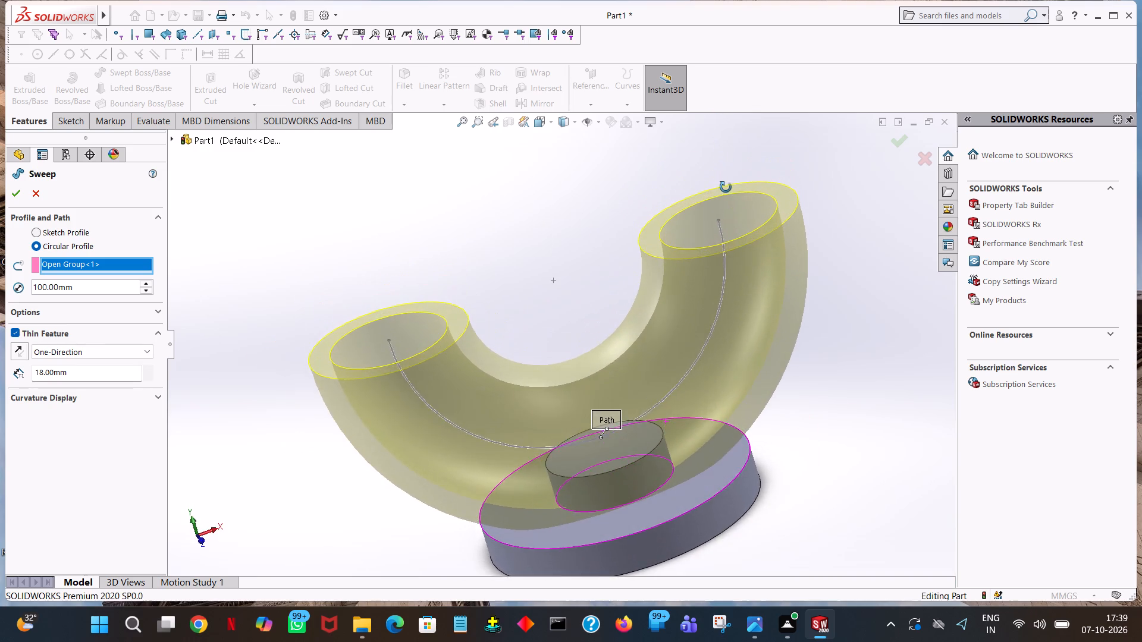
{"action": "middle_click_drag", "start_coordinate": [726, 187], "coordinate": [720, 146]}
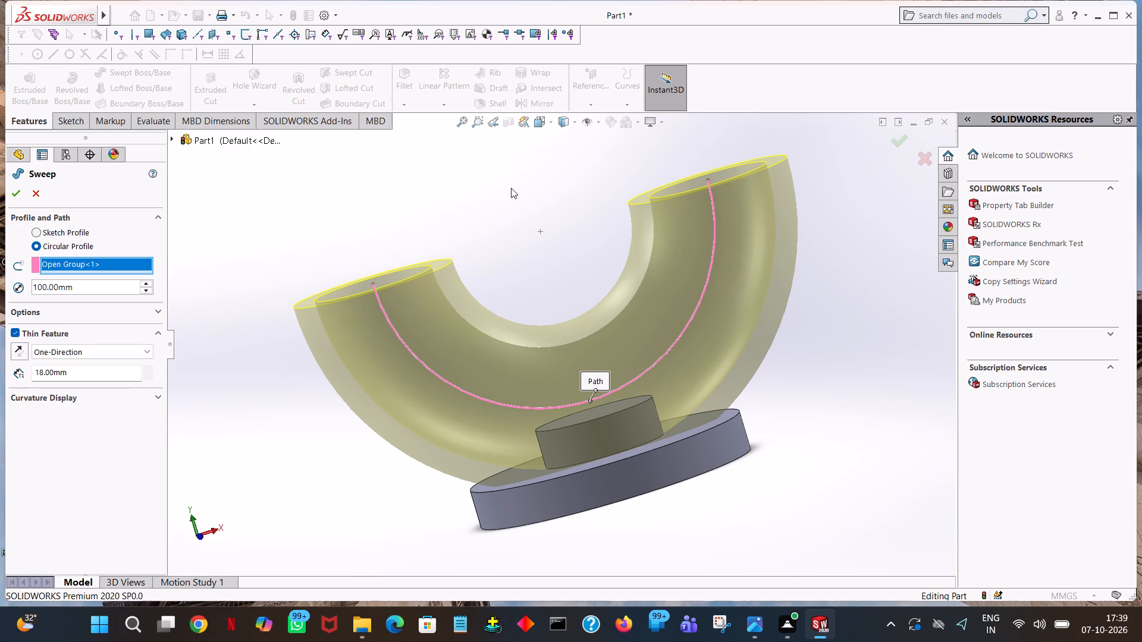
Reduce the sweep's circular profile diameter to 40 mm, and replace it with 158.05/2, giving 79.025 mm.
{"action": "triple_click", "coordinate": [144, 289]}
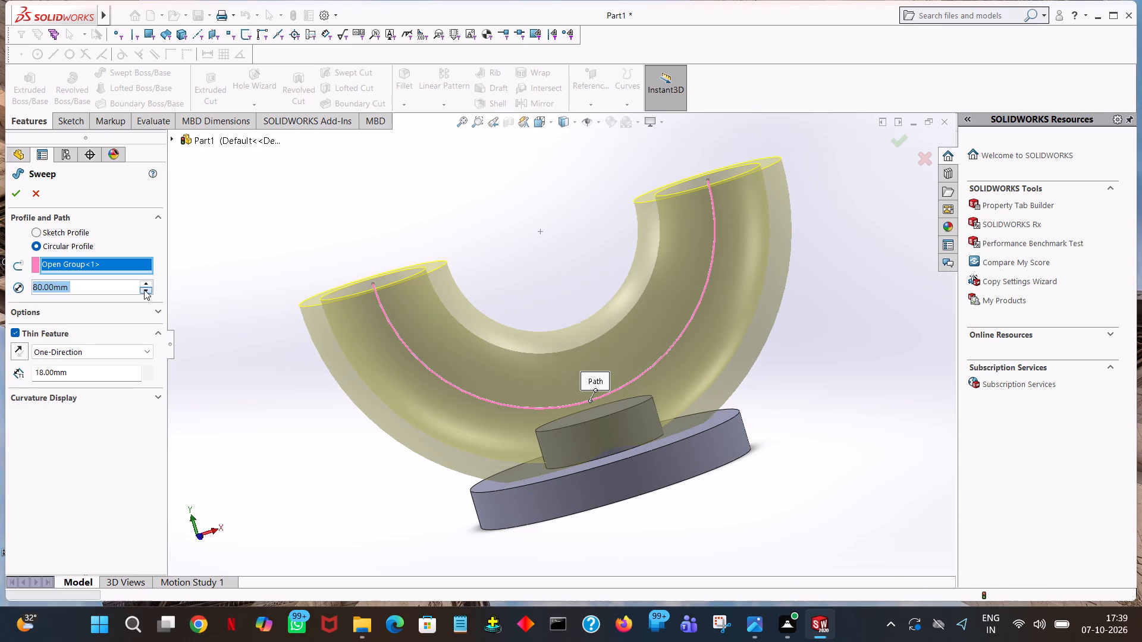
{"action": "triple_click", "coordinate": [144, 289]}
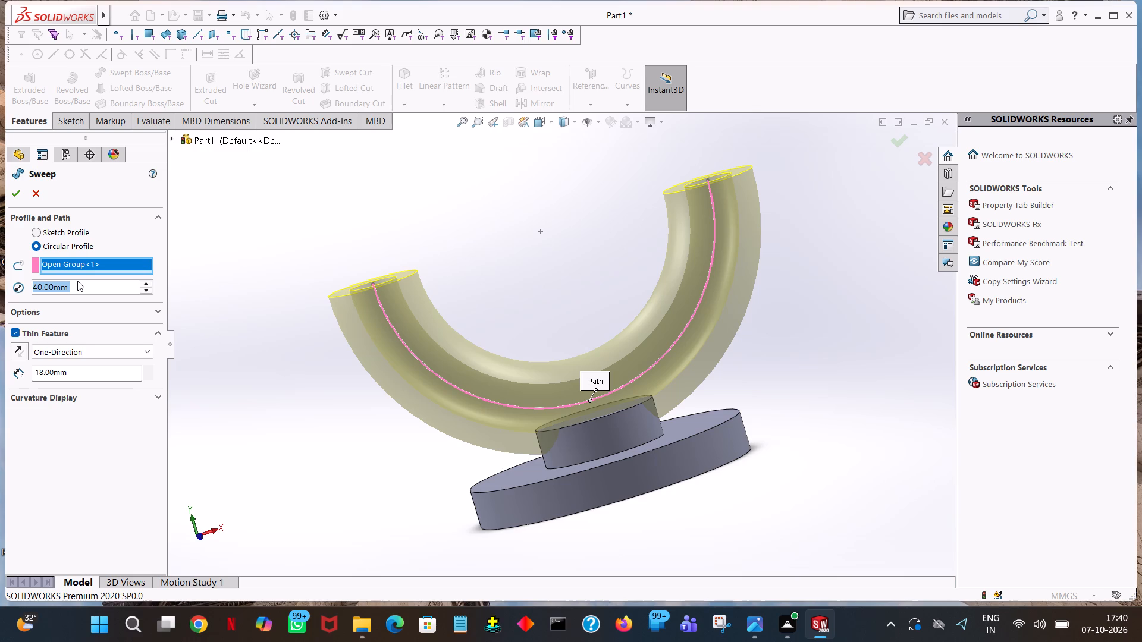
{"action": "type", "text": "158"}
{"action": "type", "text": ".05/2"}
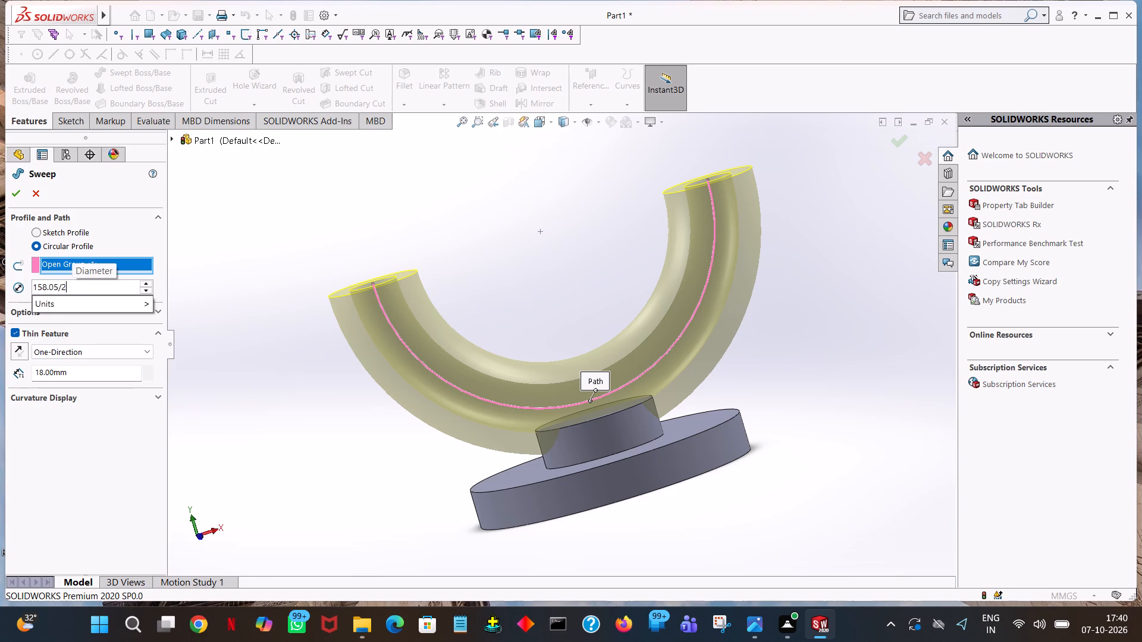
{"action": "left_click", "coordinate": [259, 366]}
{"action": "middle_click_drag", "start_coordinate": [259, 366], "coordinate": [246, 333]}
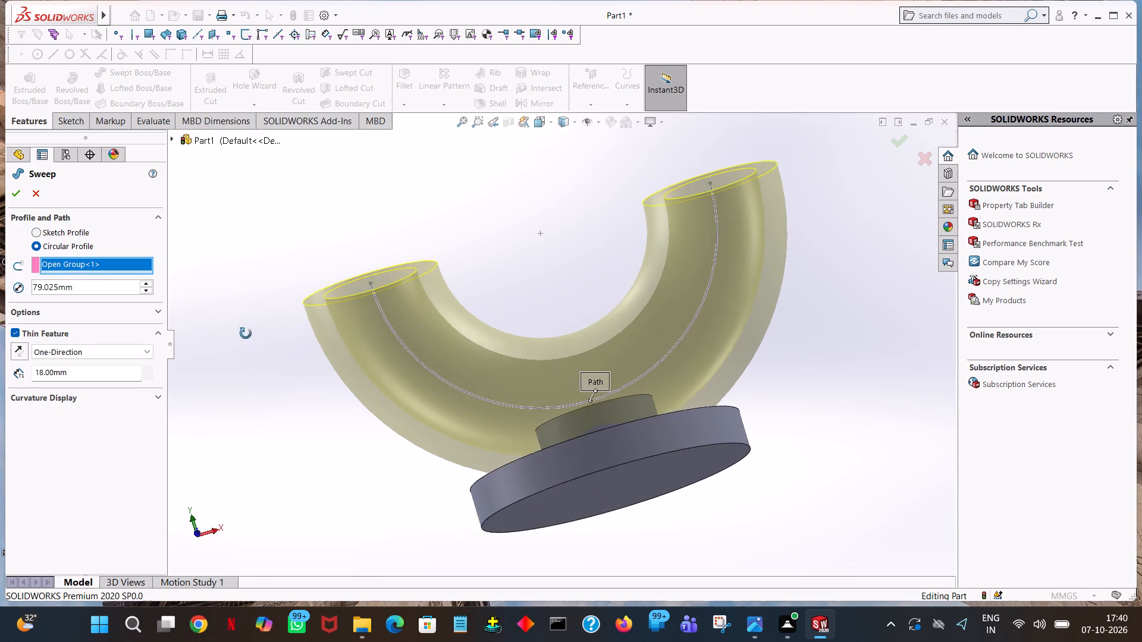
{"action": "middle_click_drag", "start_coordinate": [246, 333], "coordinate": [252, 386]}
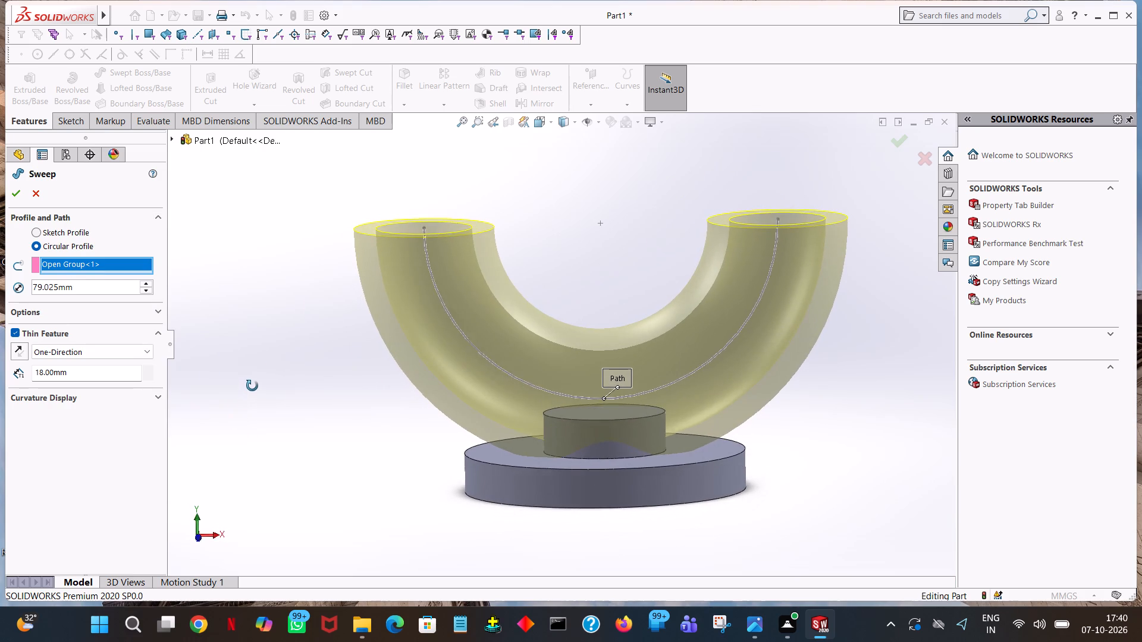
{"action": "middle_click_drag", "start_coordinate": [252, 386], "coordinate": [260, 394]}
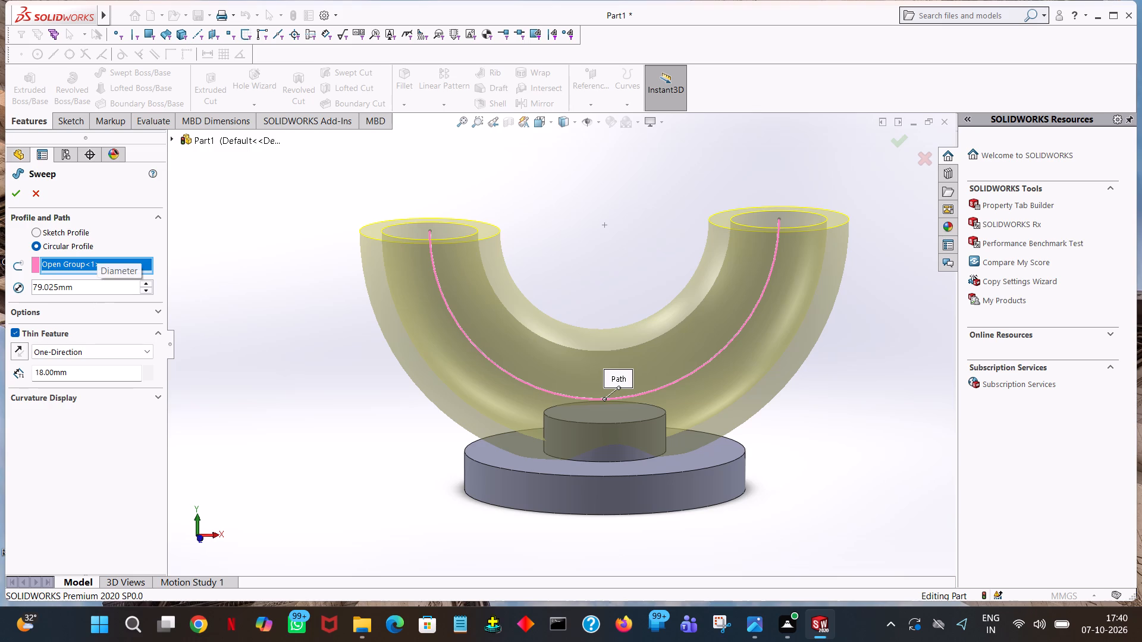
Set the sweep's circular profile diameter to 38 mm, calculated as 133-57 and divided by 2.
{"action": "double_click", "coordinate": [91, 291]}
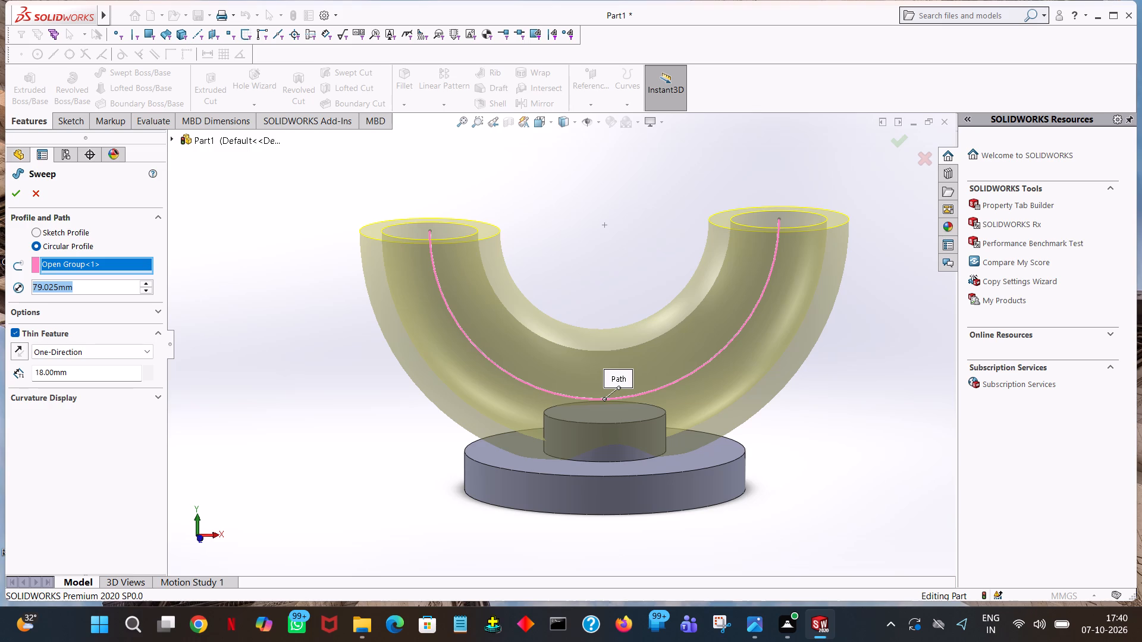
{"action": "type", "text": "133"}
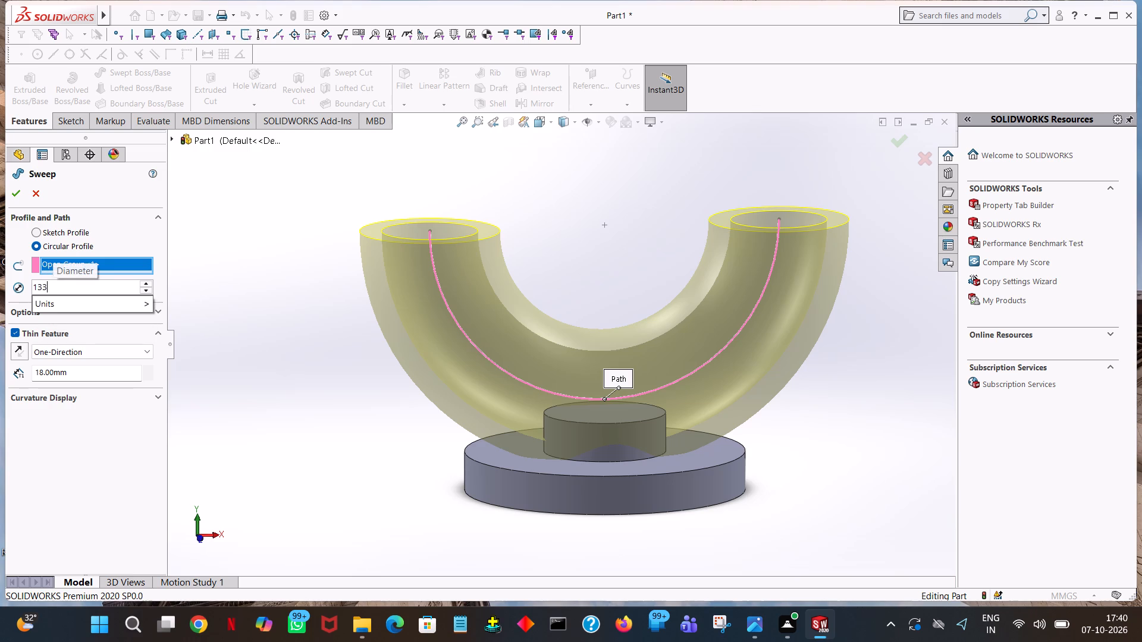
{"action": "key", "text": "minus"}
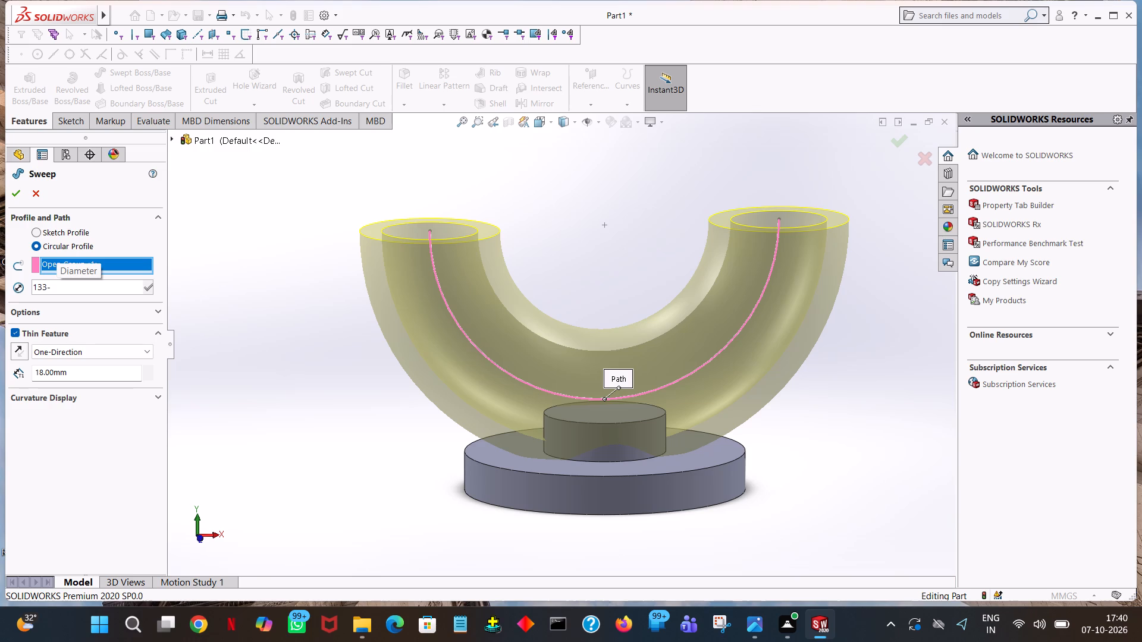
{"action": "type", "text": "57"}
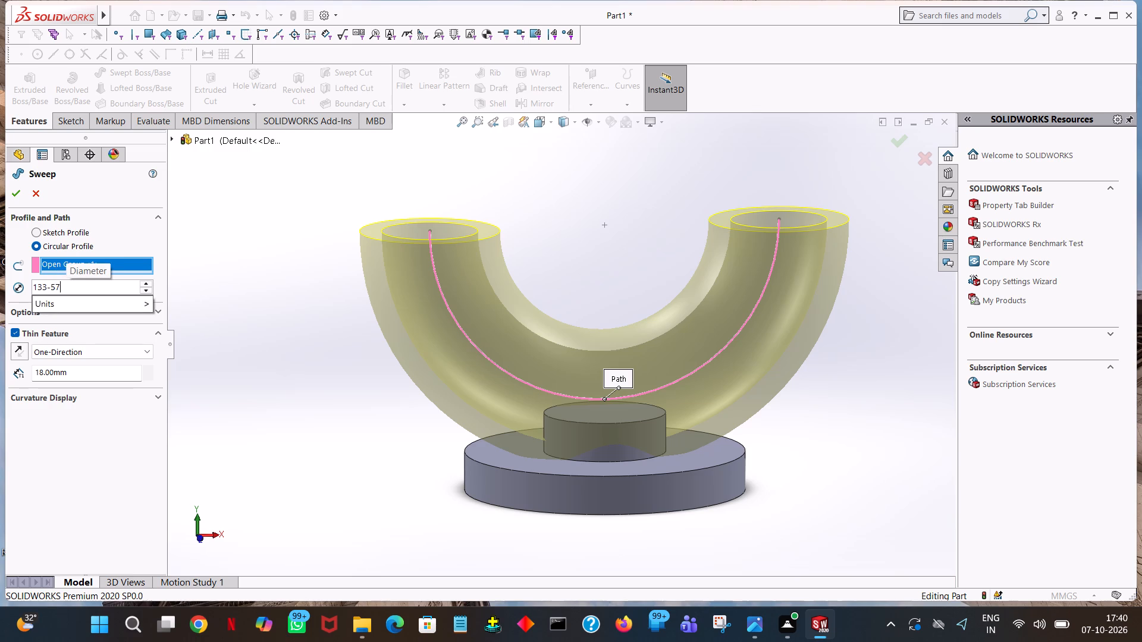
{"action": "key", "text": "Return"}
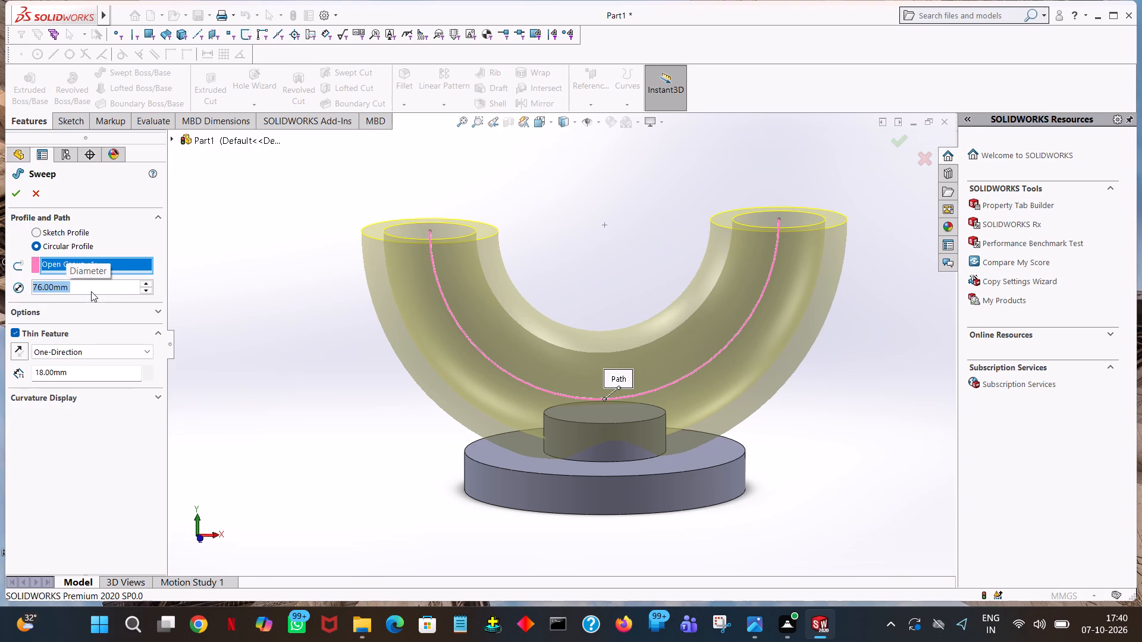
{"action": "left_click", "coordinate": [86, 287]}
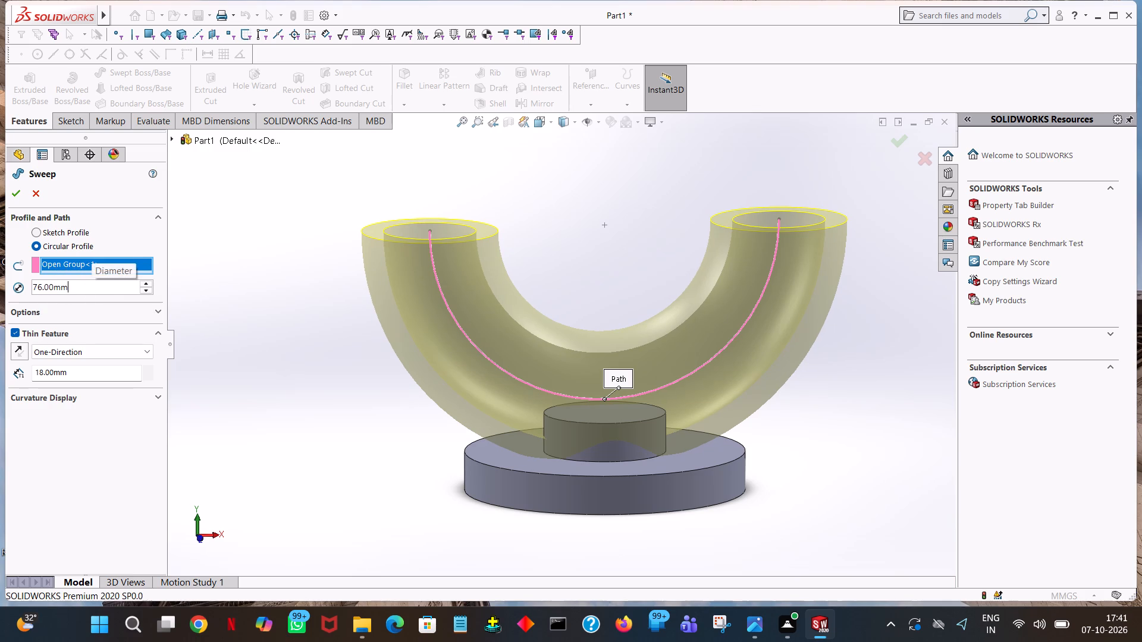
{"action": "type", "text": "/2"}
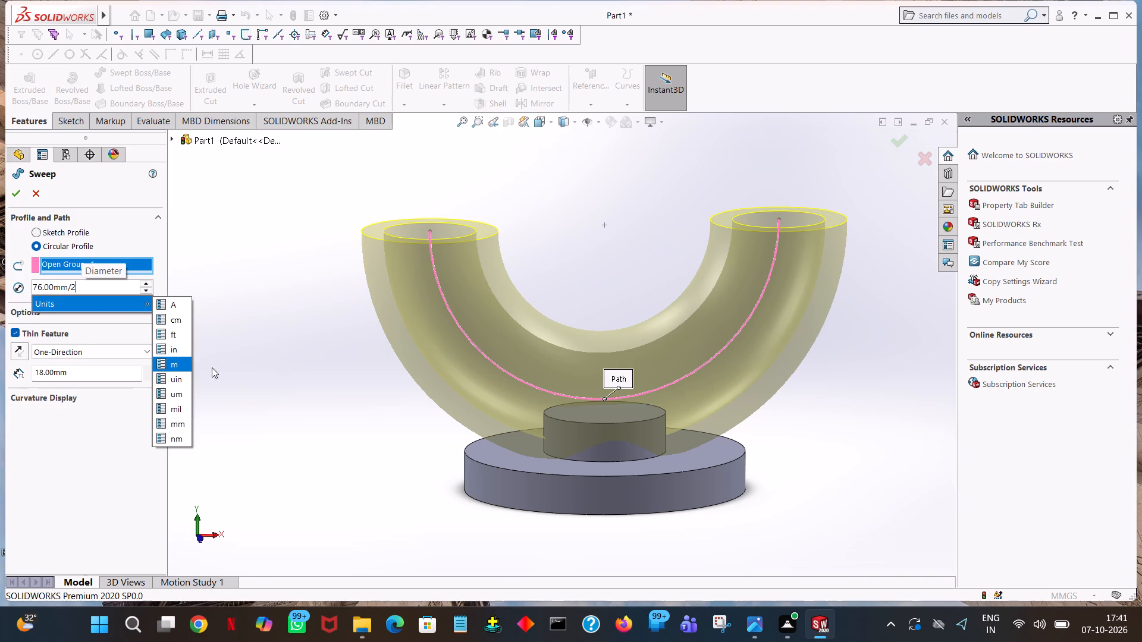
{"action": "left_click", "coordinate": [310, 364]}
{"action": "middle_click_drag", "start_coordinate": [310, 364], "coordinate": [331, 316]}
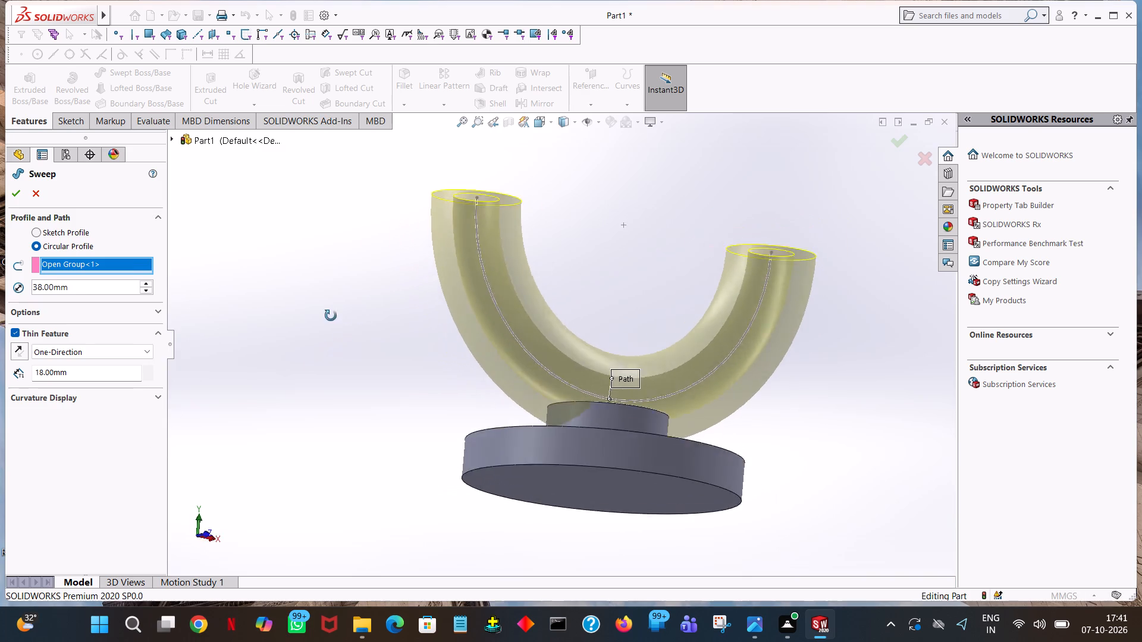
{"action": "middle_click_drag", "start_coordinate": [331, 316], "coordinate": [192, 257]}
{"action": "middle_click_drag", "start_coordinate": [192, 257], "coordinate": [194, 421]}
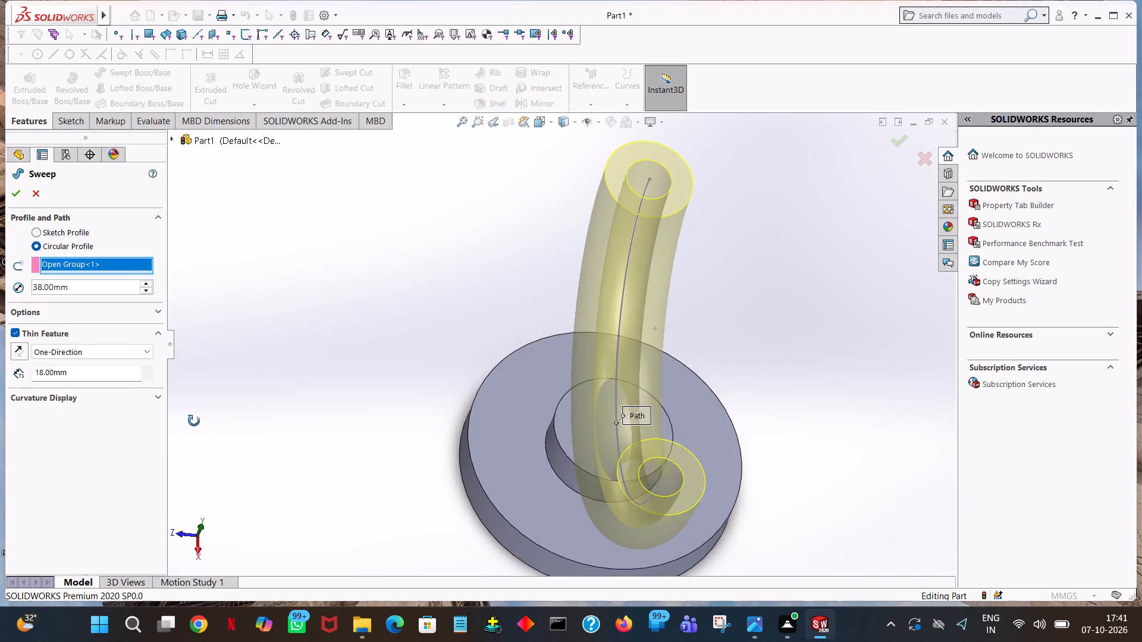
{"action": "middle_click_drag", "start_coordinate": [194, 421], "coordinate": [308, 398]}
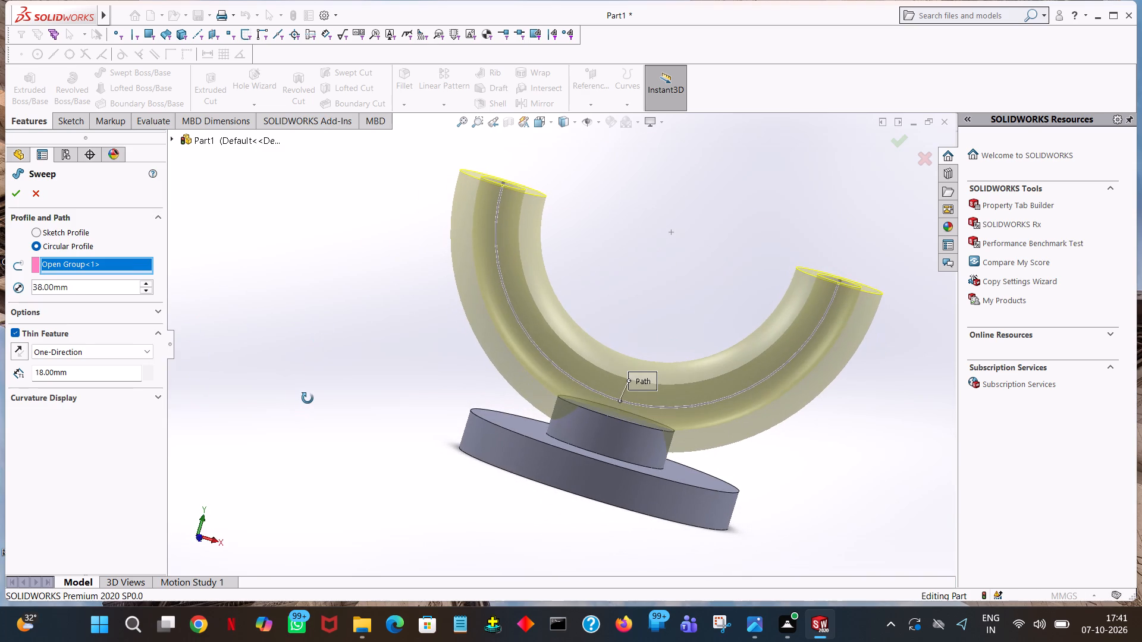
{"action": "middle_click_drag", "start_coordinate": [308, 398], "coordinate": [315, 397]}
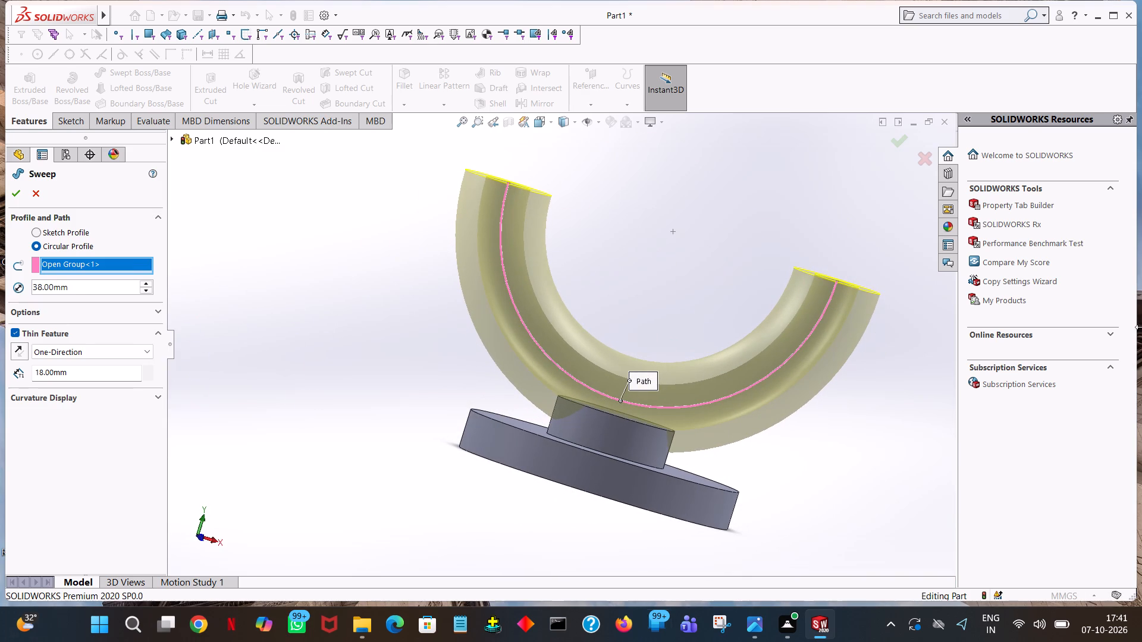
Accept the thin-feature sweep to create the hollow U-shaped tube, and look the solid over from several angles.
{"action": "left_click", "coordinate": [19, 193]}
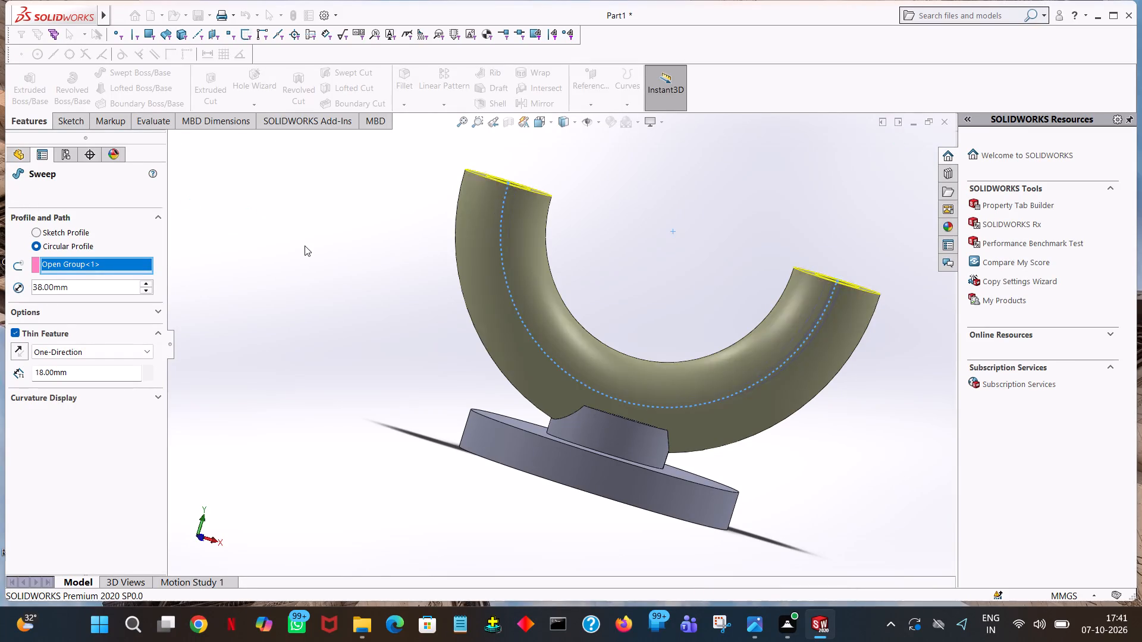
{"action": "left_click", "coordinate": [305, 247]}
{"action": "middle_click_drag", "start_coordinate": [328, 297], "coordinate": [319, 402]}
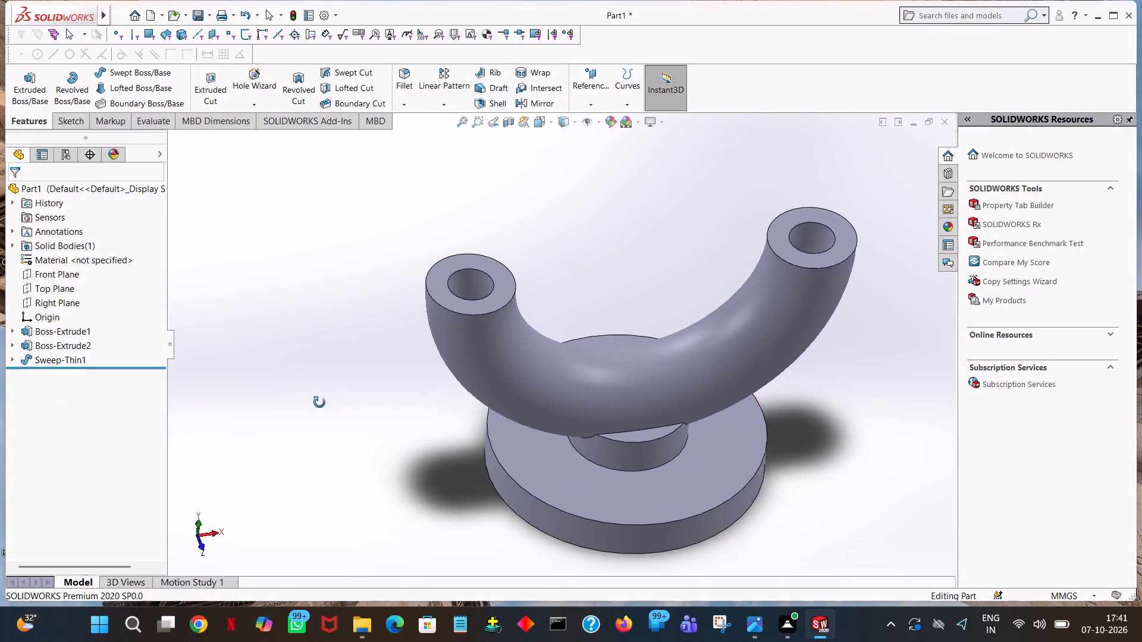
{"action": "middle_click_drag", "start_coordinate": [319, 402], "coordinate": [269, 328]}
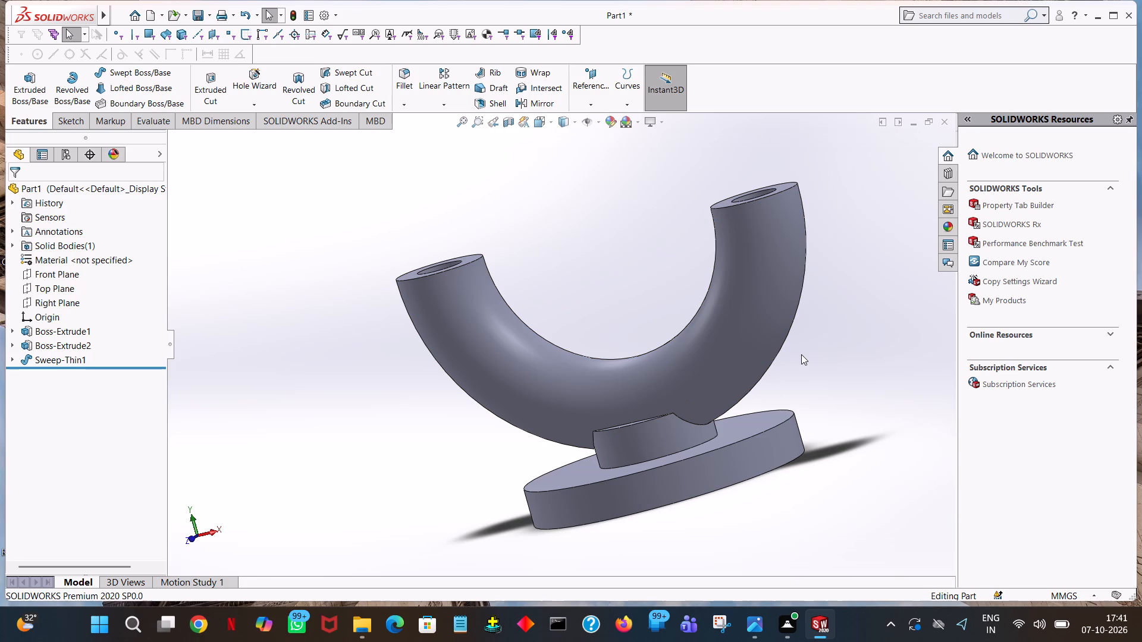
{"action": "middle_click_drag", "start_coordinate": [801, 354], "coordinate": [829, 339]}
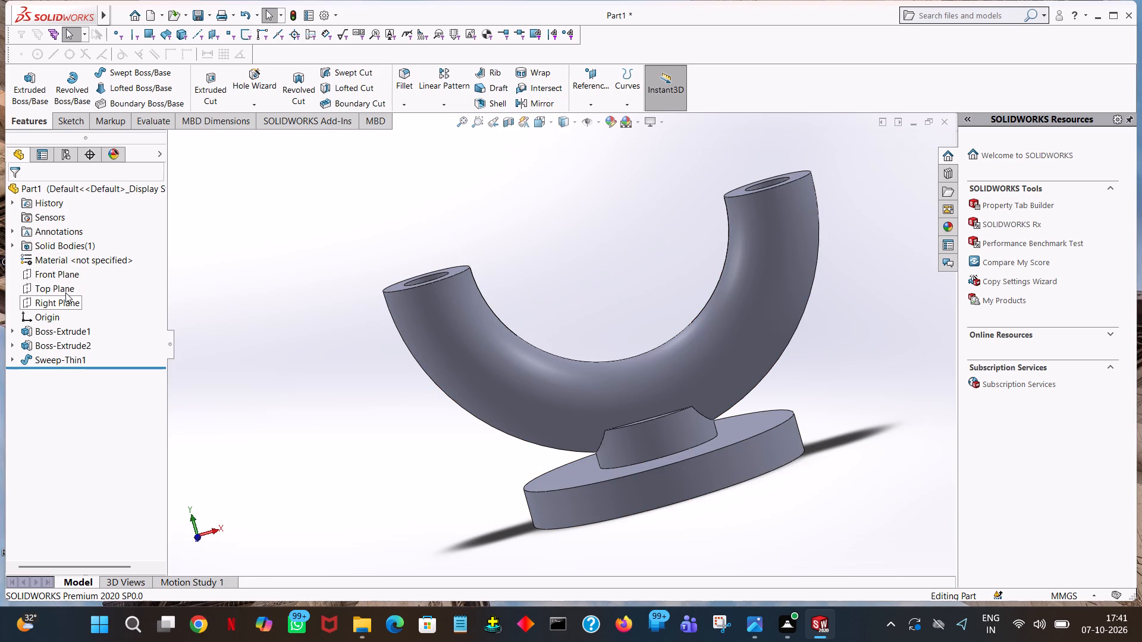
Start a new sketch on the Front Plane and view the model straight from the front.
{"action": "left_click", "coordinate": [61, 280]}
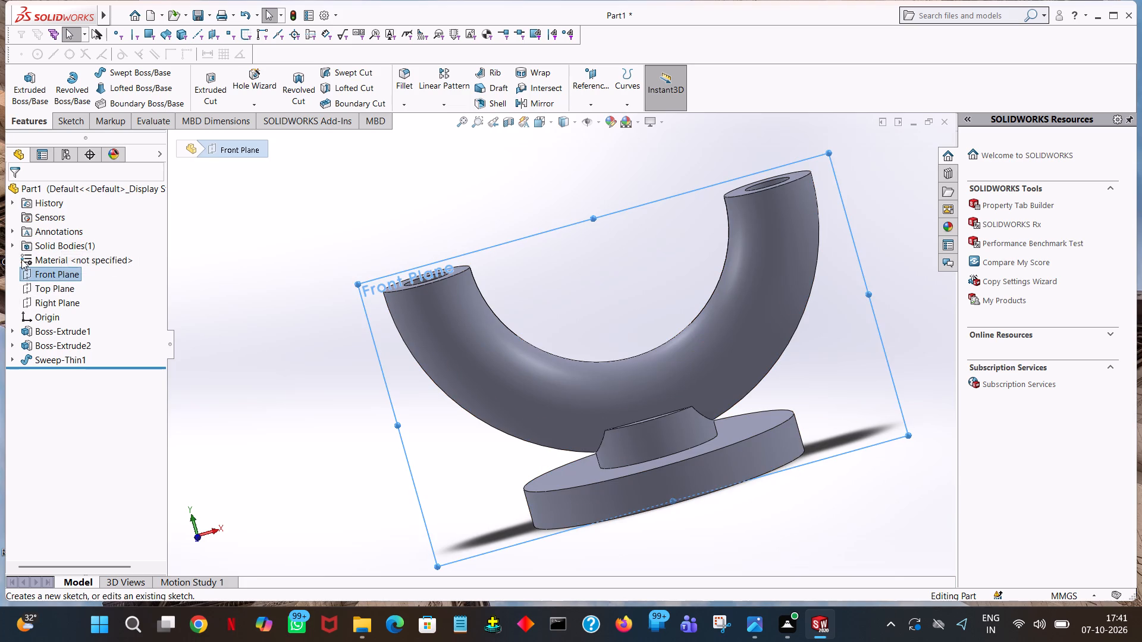
{"action": "left_click", "coordinate": [26, 270]}
{"action": "left_click", "coordinate": [43, 251]}
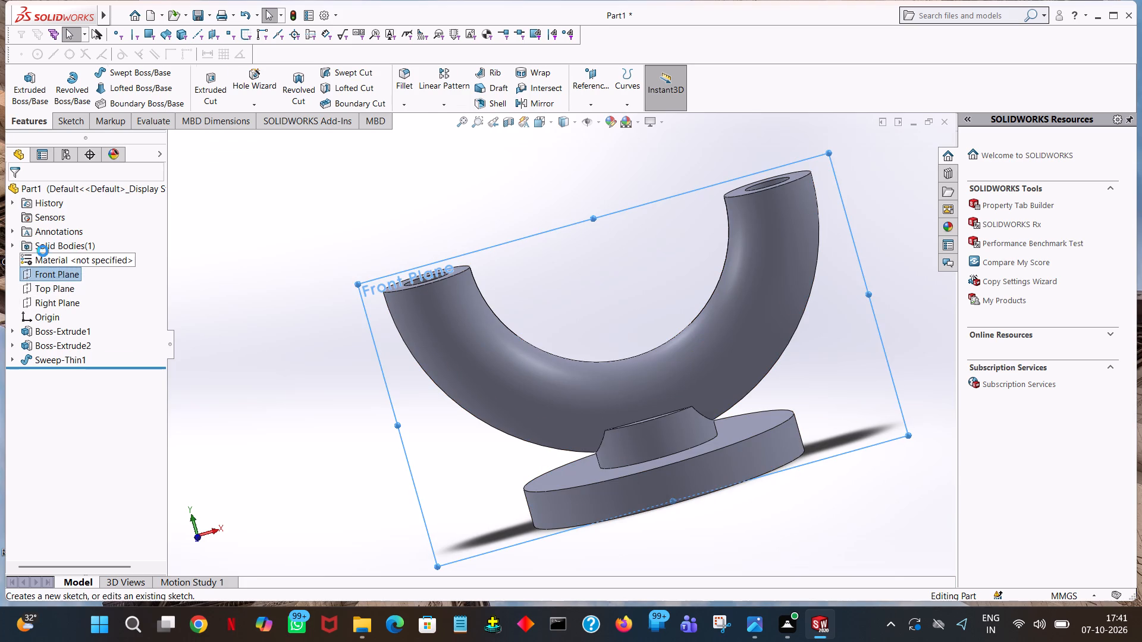
{"action": "key", "text": "space"}
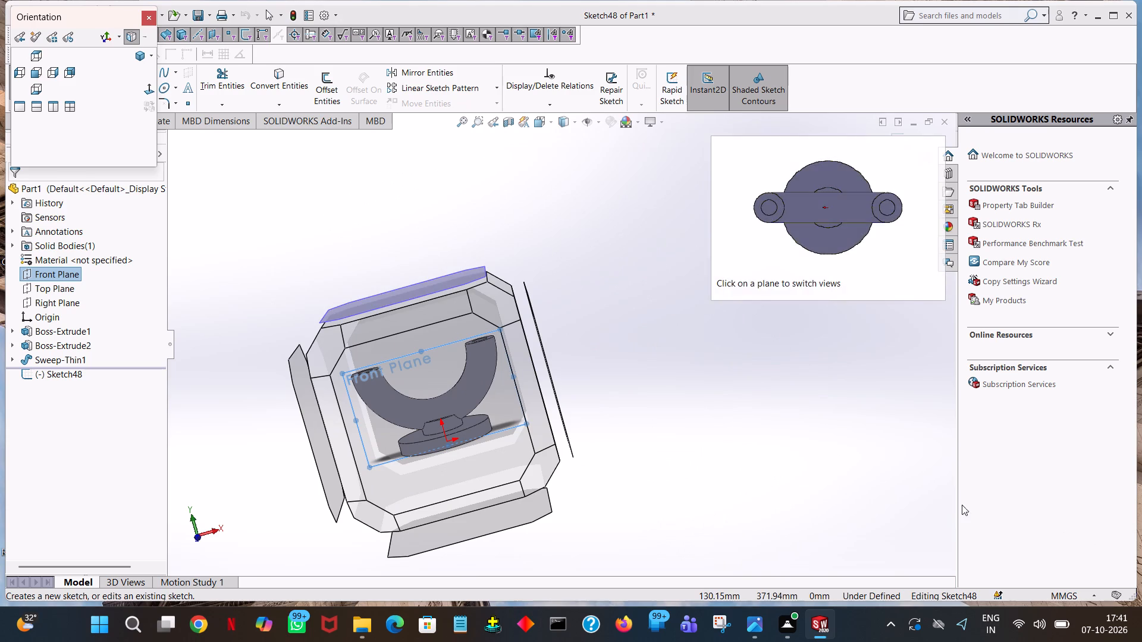
{"action": "left_click", "coordinate": [149, 86]}
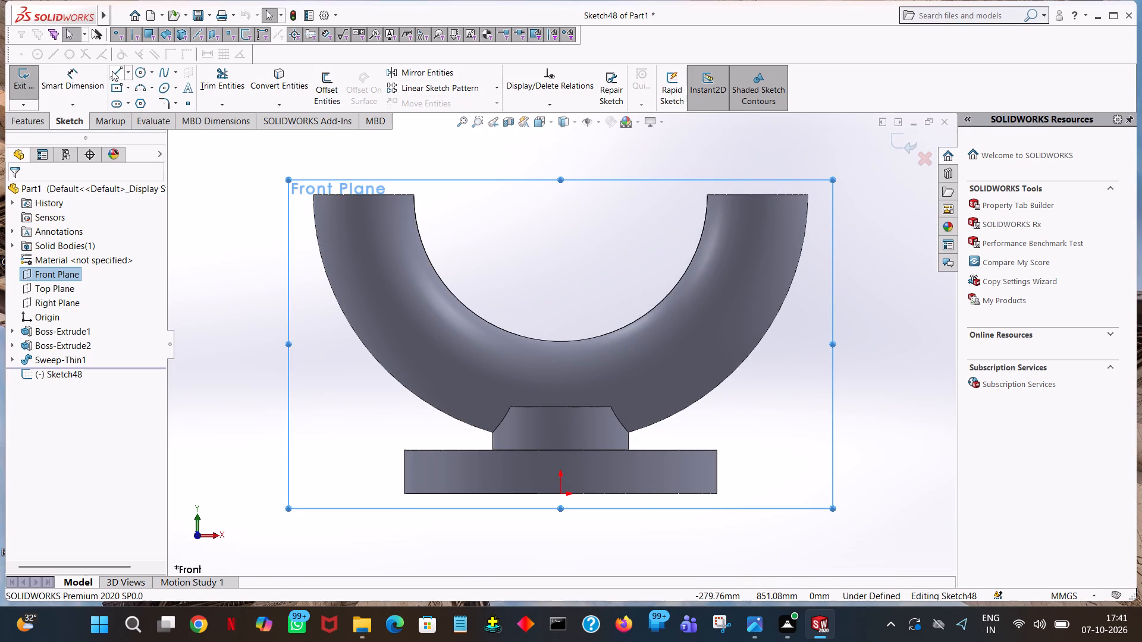
Sketch a vertical line from the origin up the part's centre and set its length to 220 mm.
{"action": "left_click", "coordinate": [139, 73]}
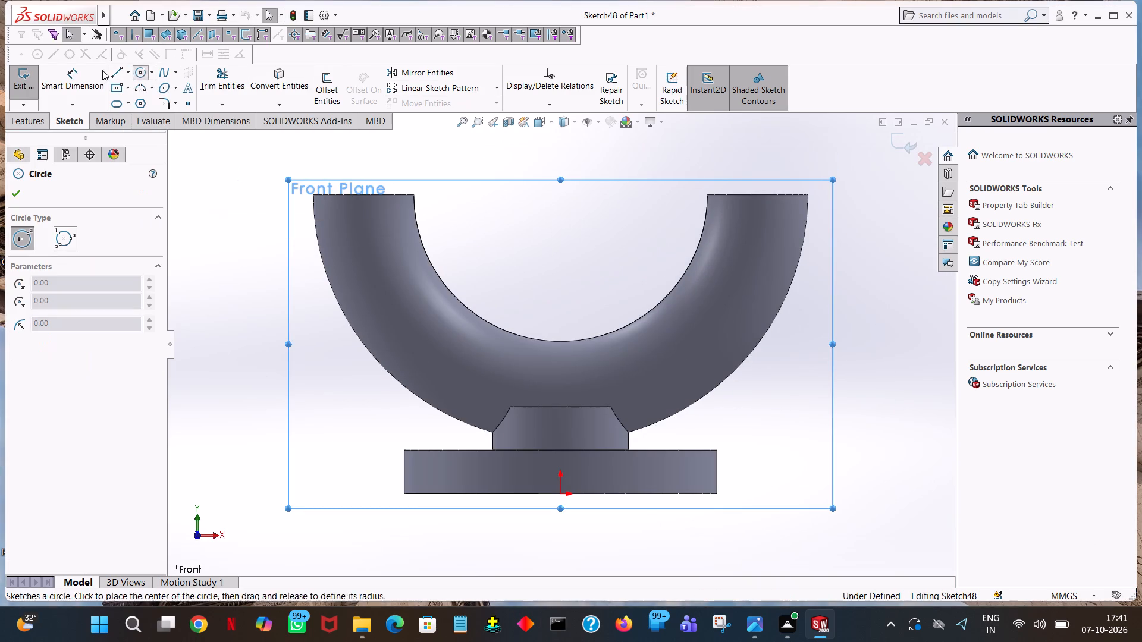
{"action": "left_click", "coordinate": [111, 74]}
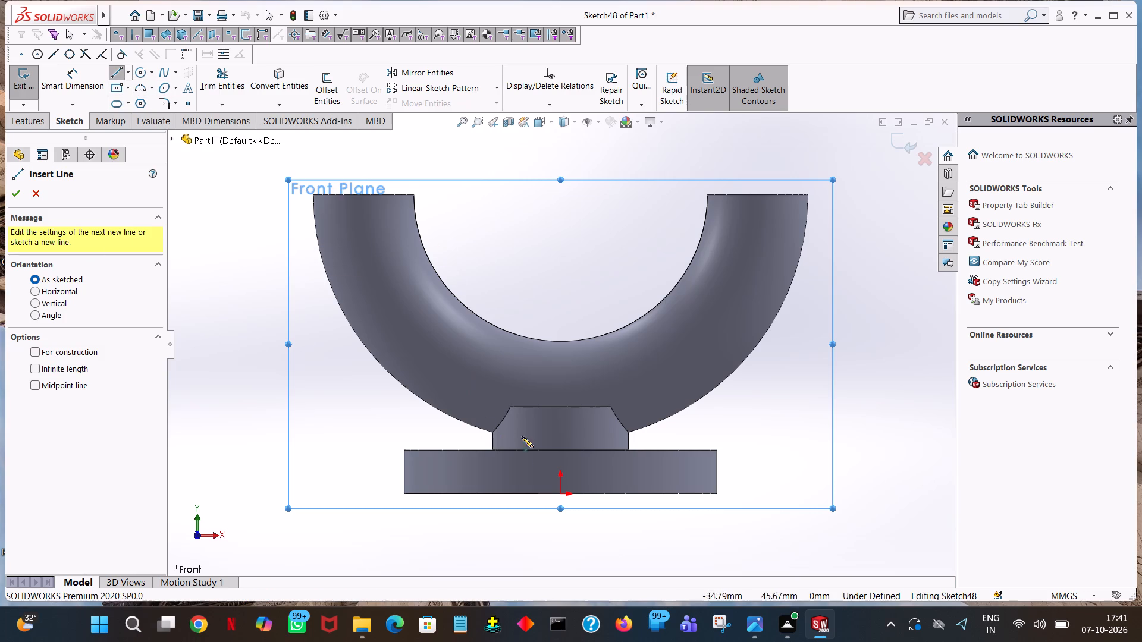
{"action": "left_click", "coordinate": [557, 494]}
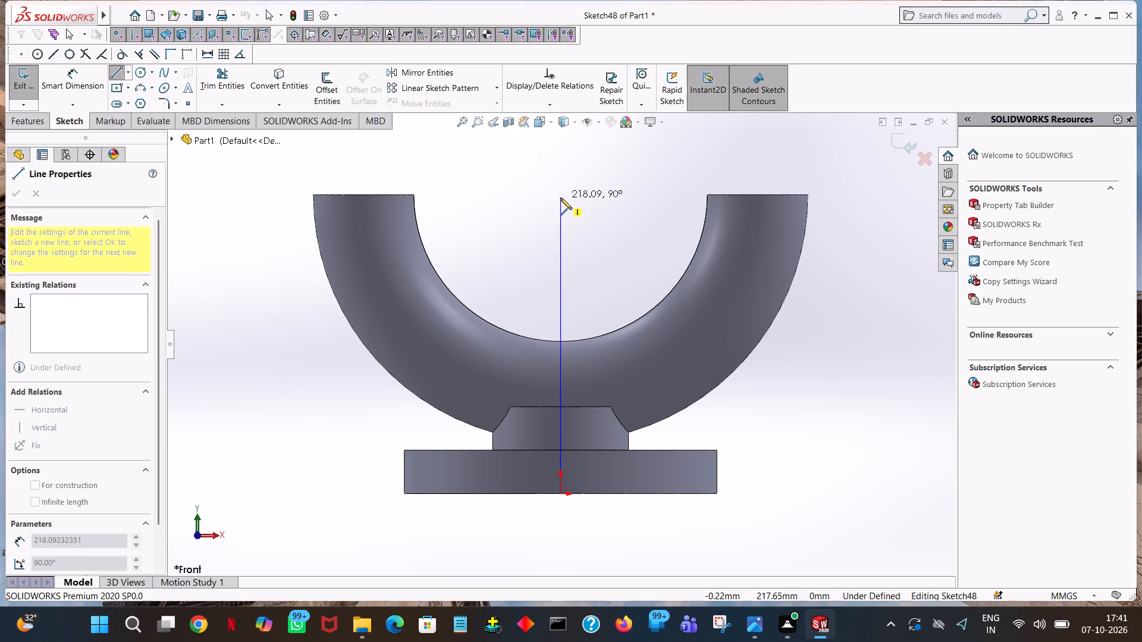
{"action": "left_click", "coordinate": [560, 198]}
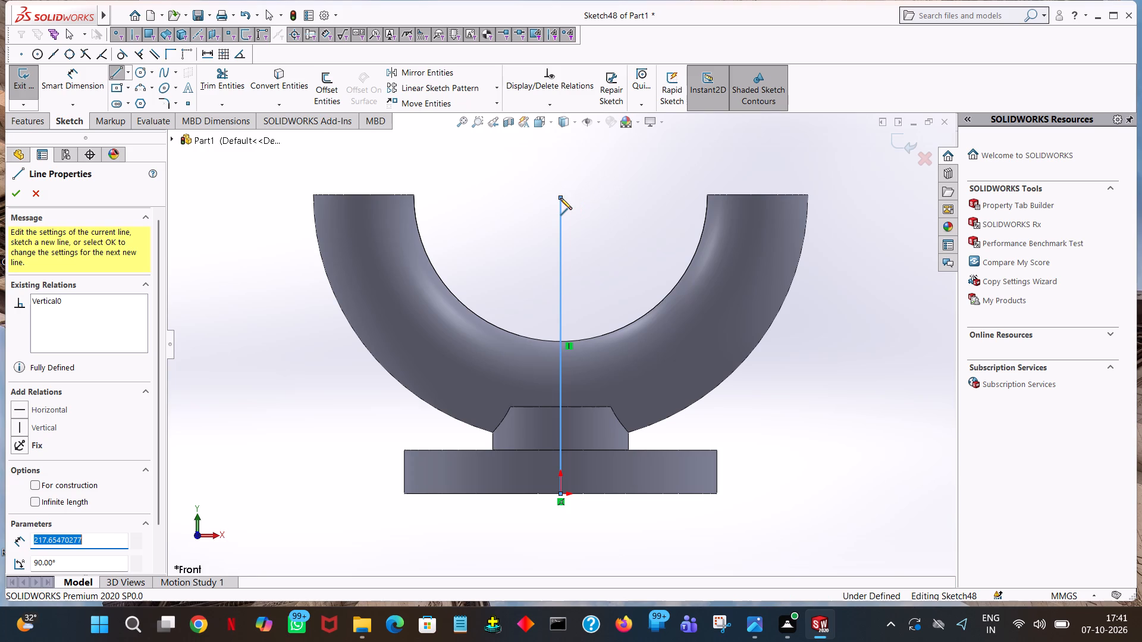
{"action": "type", "text": "220"}
{"action": "key", "text": "Return"}
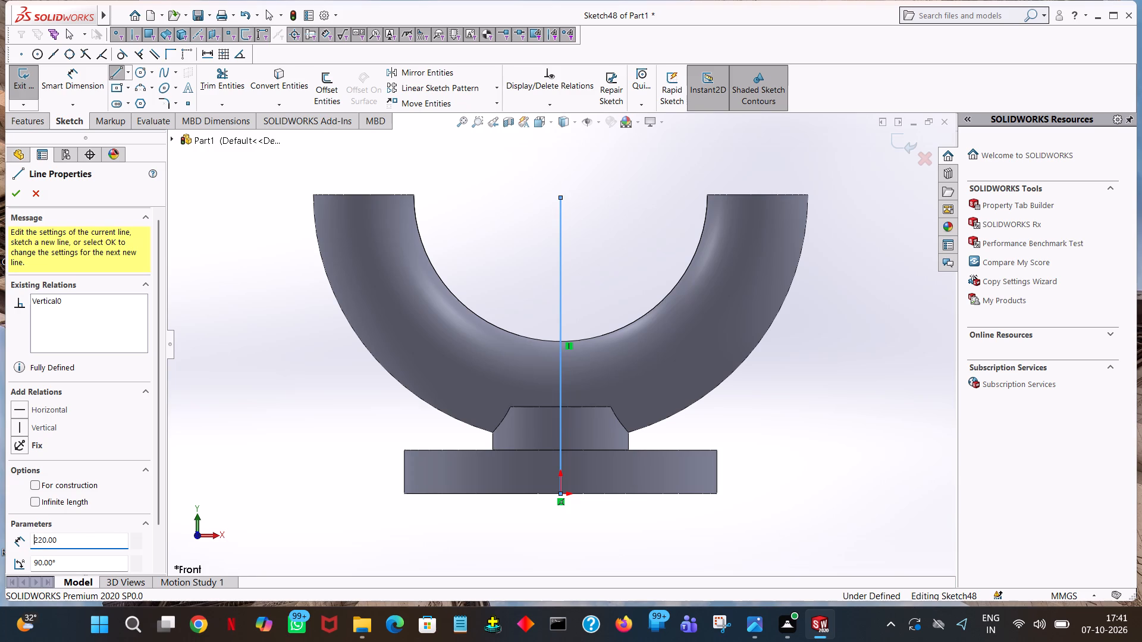
{"action": "right_click", "coordinate": [560, 198]}
{"action": "left_click", "coordinate": [586, 206]}
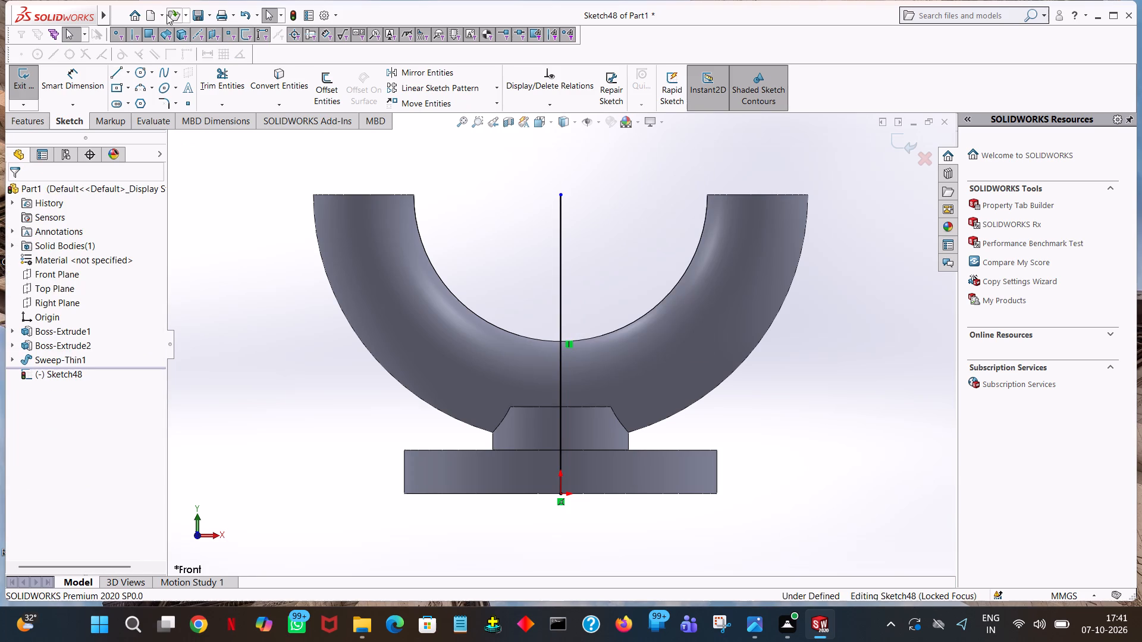
Sketch a circle centred on the upper end of the vertical line with a 63 mm radius.
{"action": "left_click", "coordinate": [141, 68]}
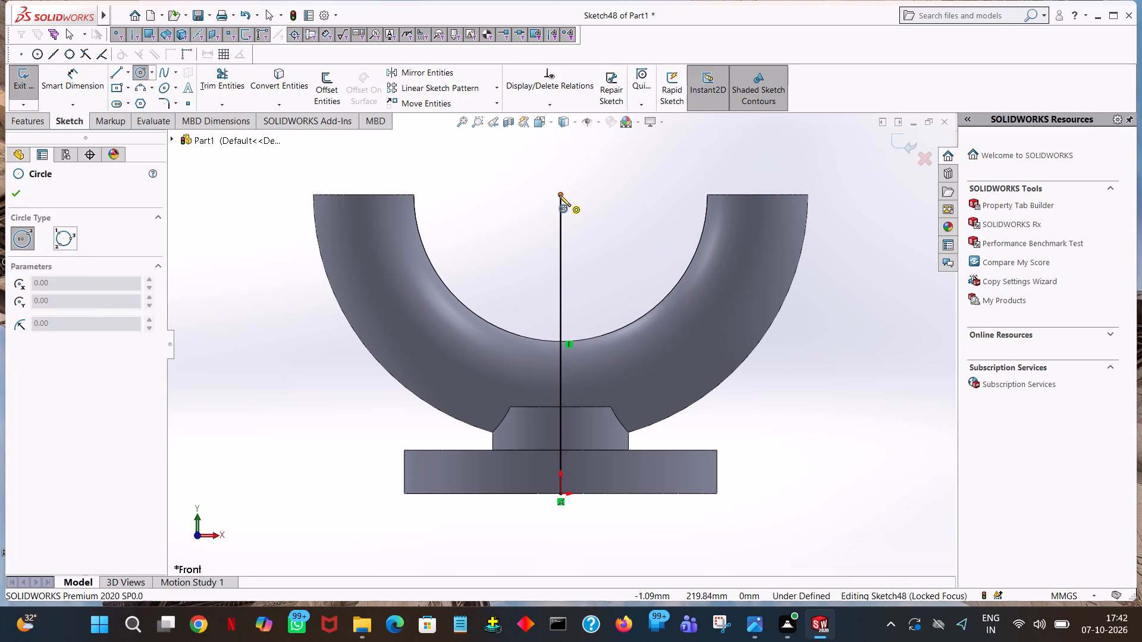
{"action": "left_click", "coordinate": [559, 195]}
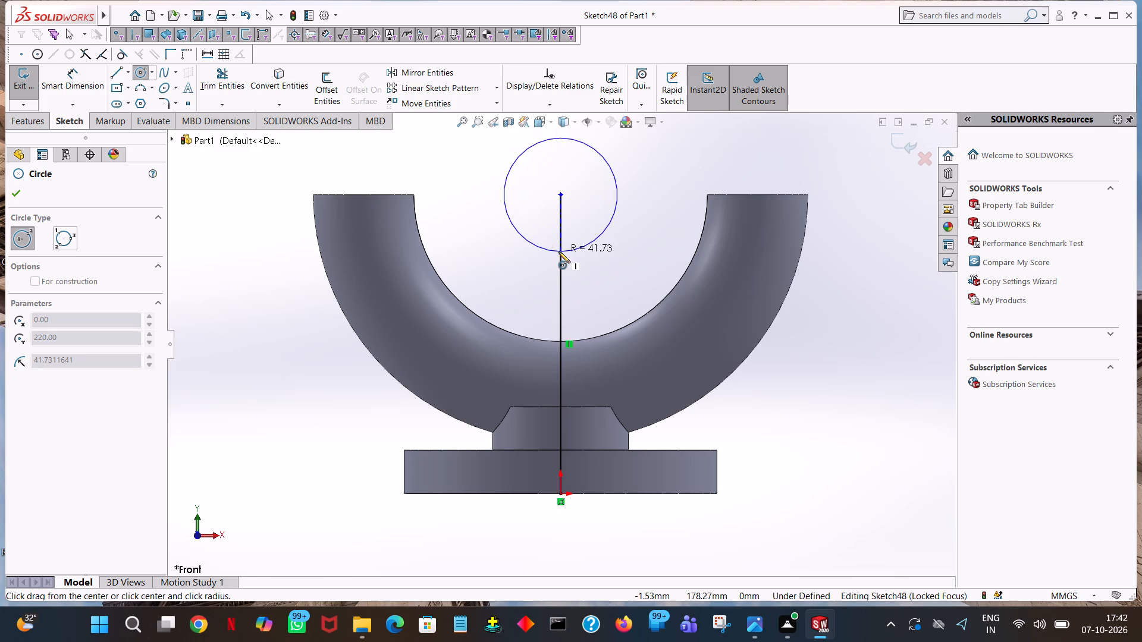
{"action": "left_click", "coordinate": [559, 251]}
{"action": "type", "text": "63"}
{"action": "key", "text": "Return"}
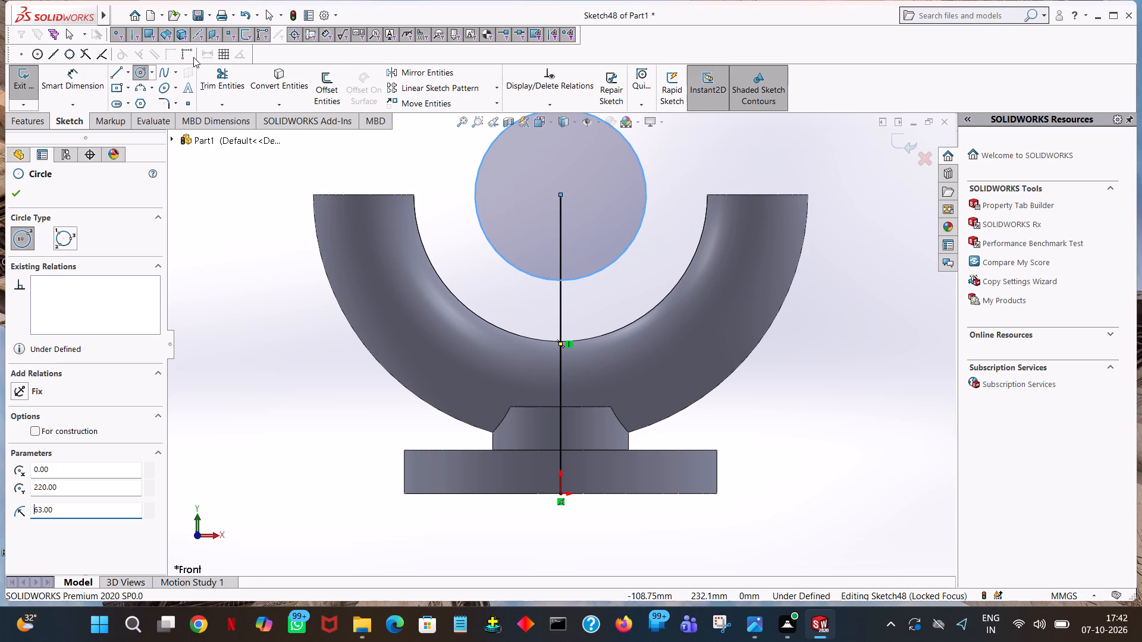
Sketch a 45 mm horizontal line from the left tube arm's inner top corner to the circle's left quadrant point.
{"action": "left_click", "coordinate": [111, 73]}
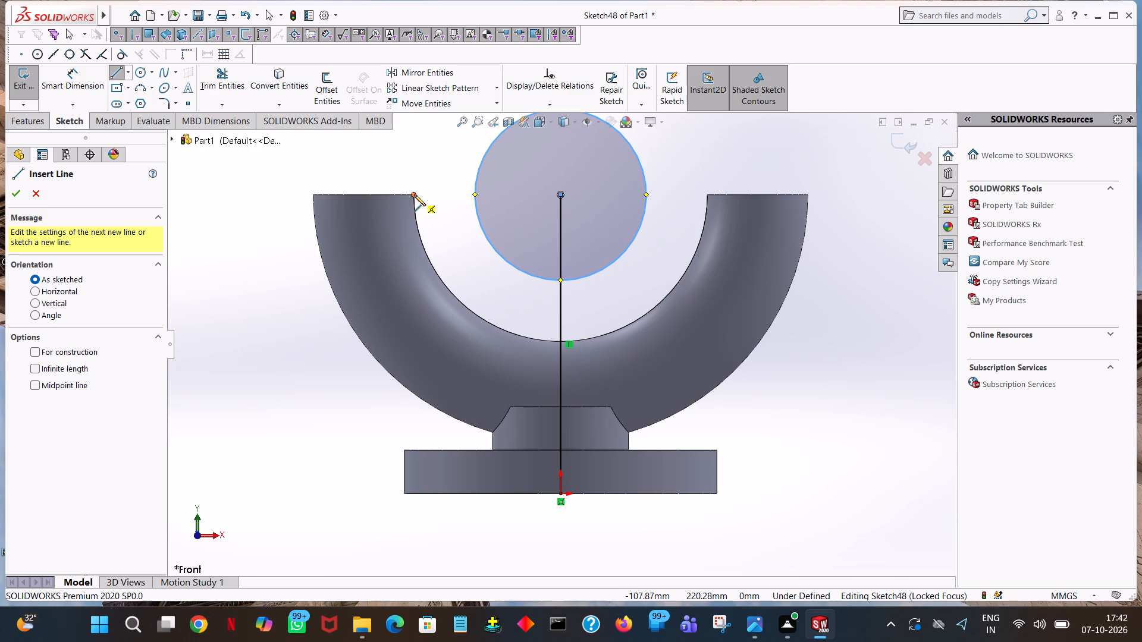
{"action": "left_click", "coordinate": [414, 194]}
{"action": "left_click", "coordinate": [473, 193]}
{"action": "right_click", "coordinate": [473, 193]}
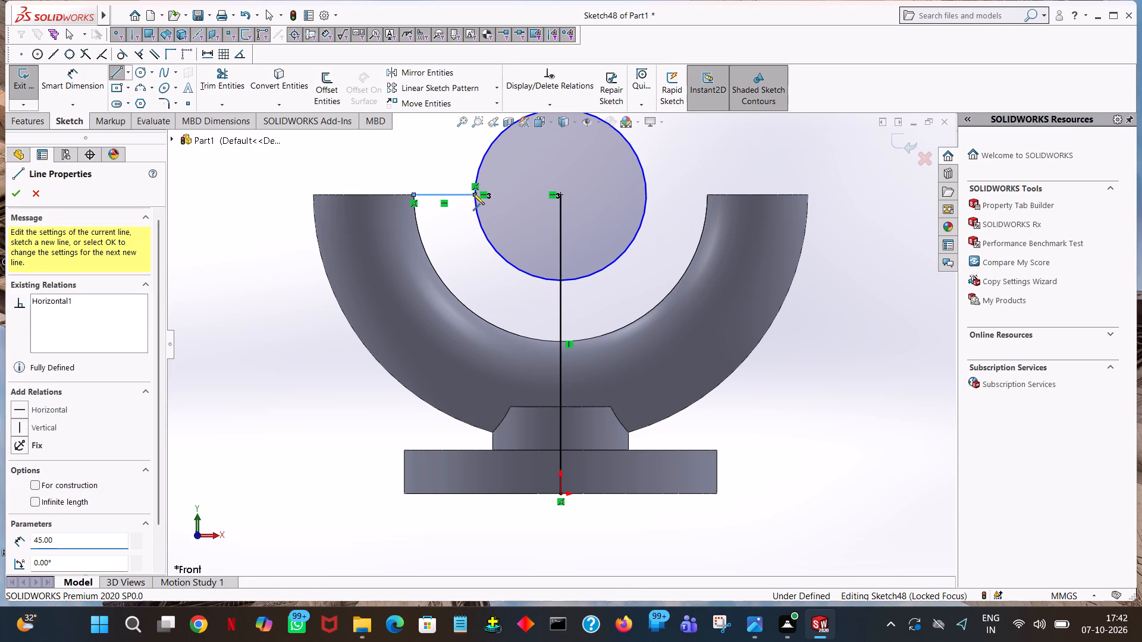
{"action": "left_click", "coordinate": [482, 195]}
{"action": "right_click", "coordinate": [482, 195]}
{"action": "left_click", "coordinate": [503, 204]}
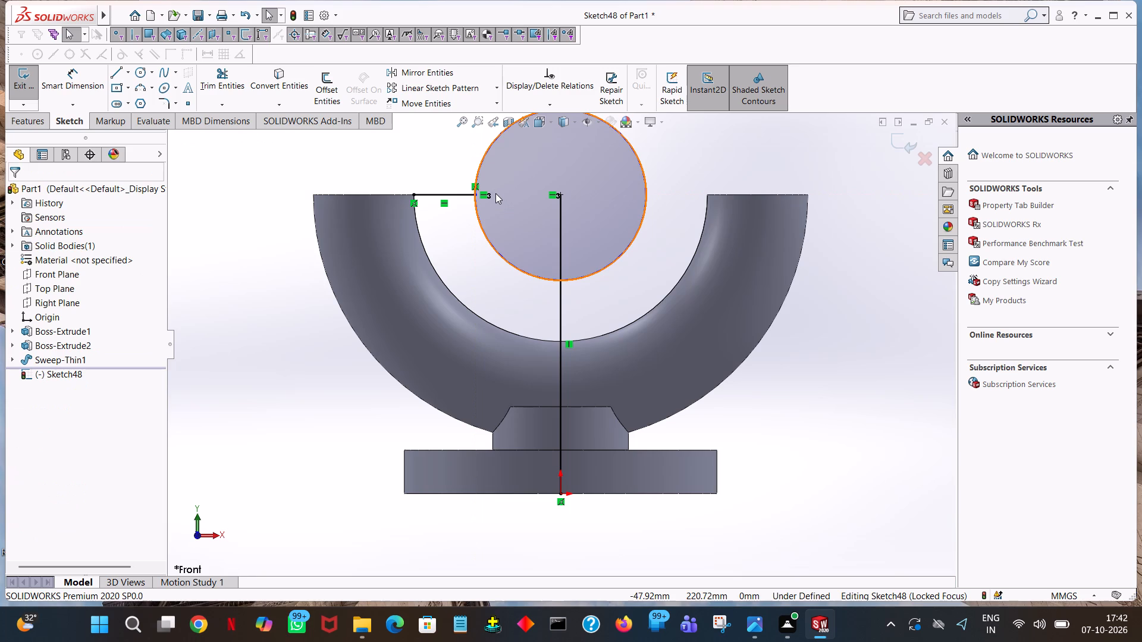
Sketch a 45 mm horizontal line from the circle's right quadrant point to the right tube arm's inner top corner.
{"action": "left_click", "coordinate": [118, 76]}
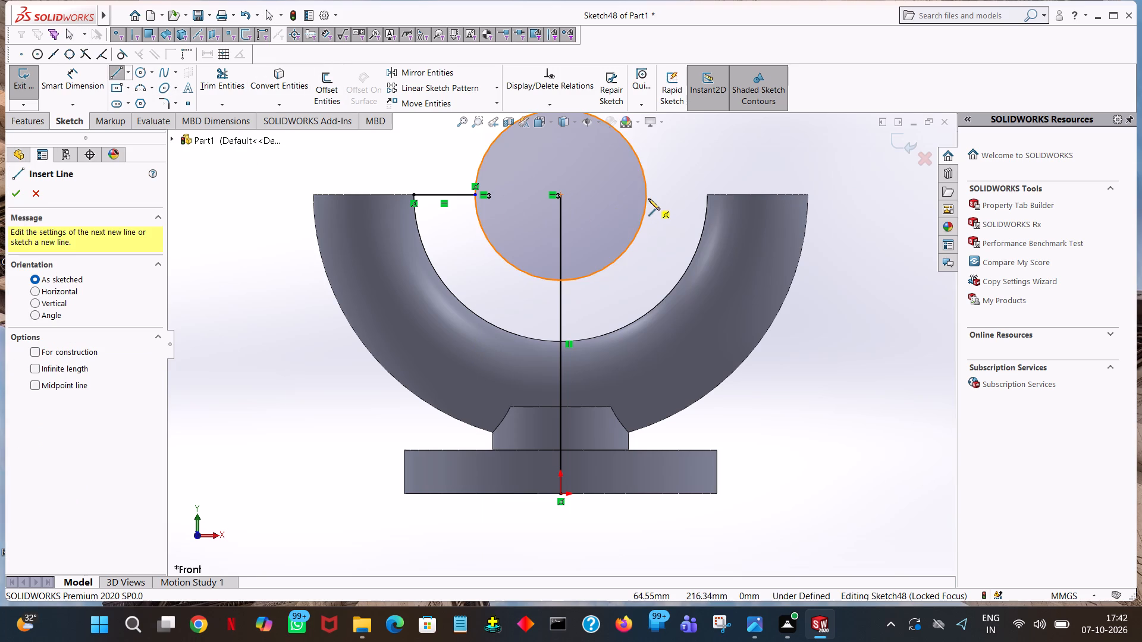
{"action": "left_click", "coordinate": [646, 194]}
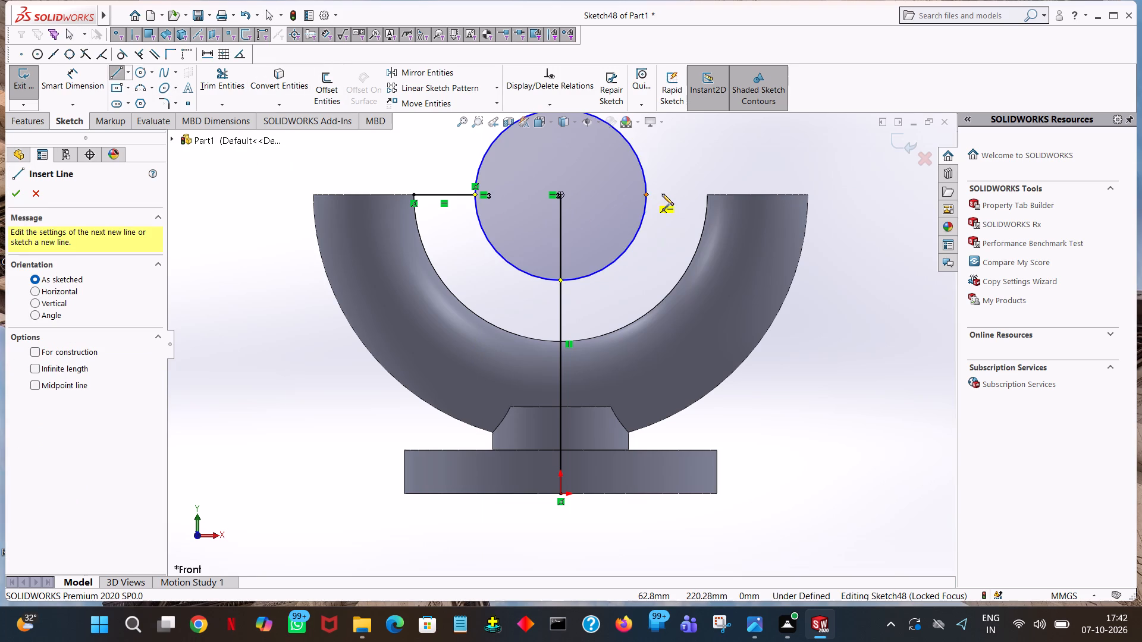
{"action": "left_click", "coordinate": [708, 196]}
{"action": "right_click", "coordinate": [708, 196]}
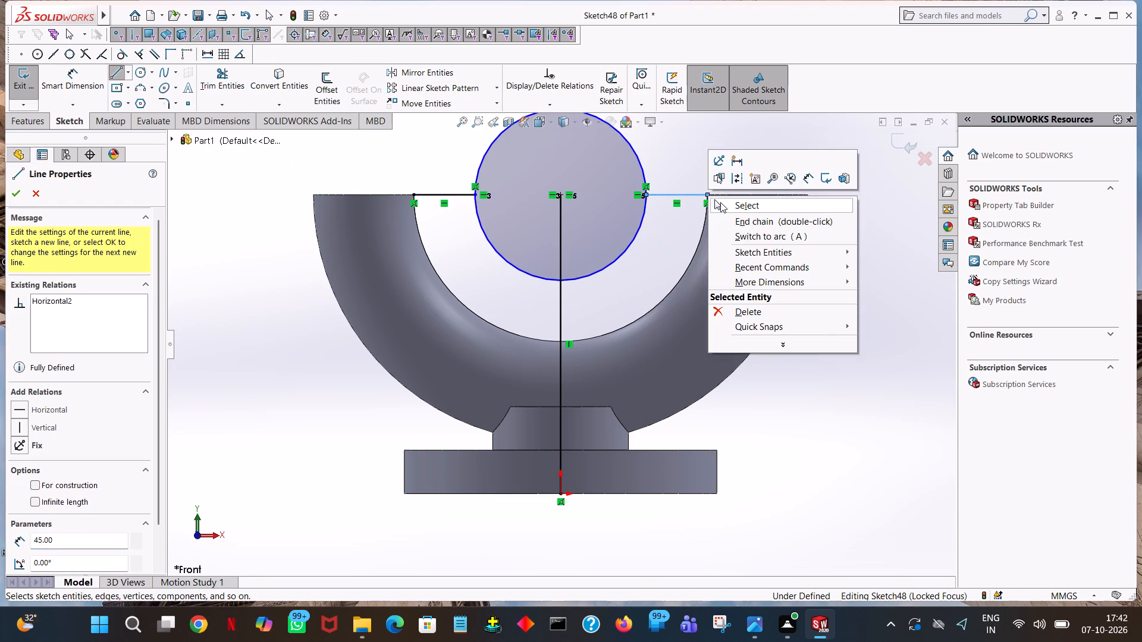
{"action": "left_click", "coordinate": [720, 202]}
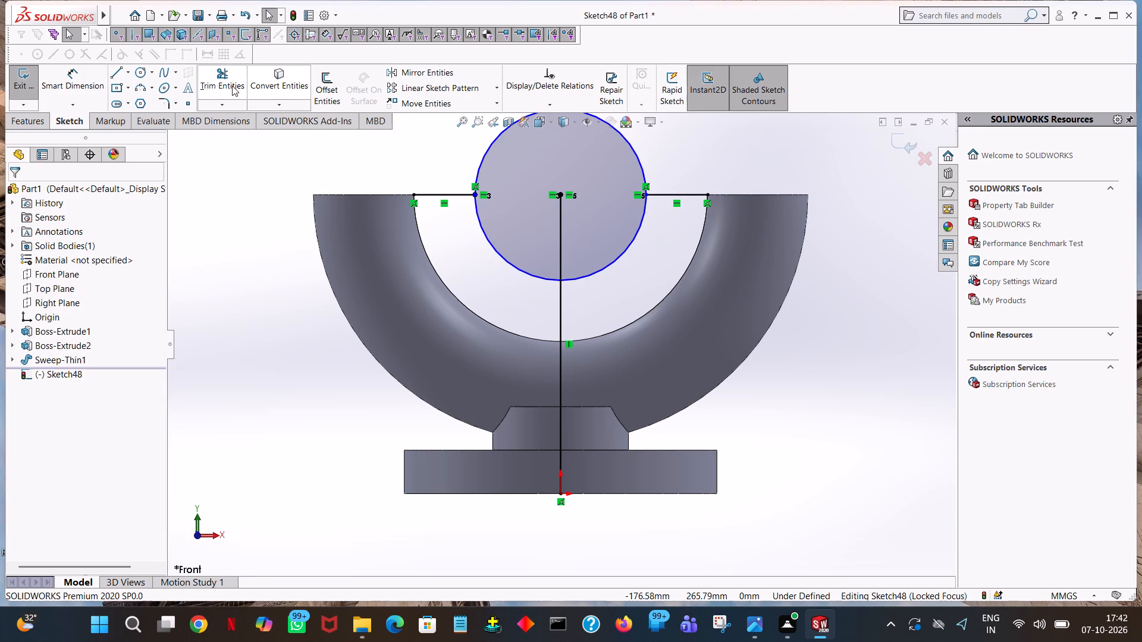
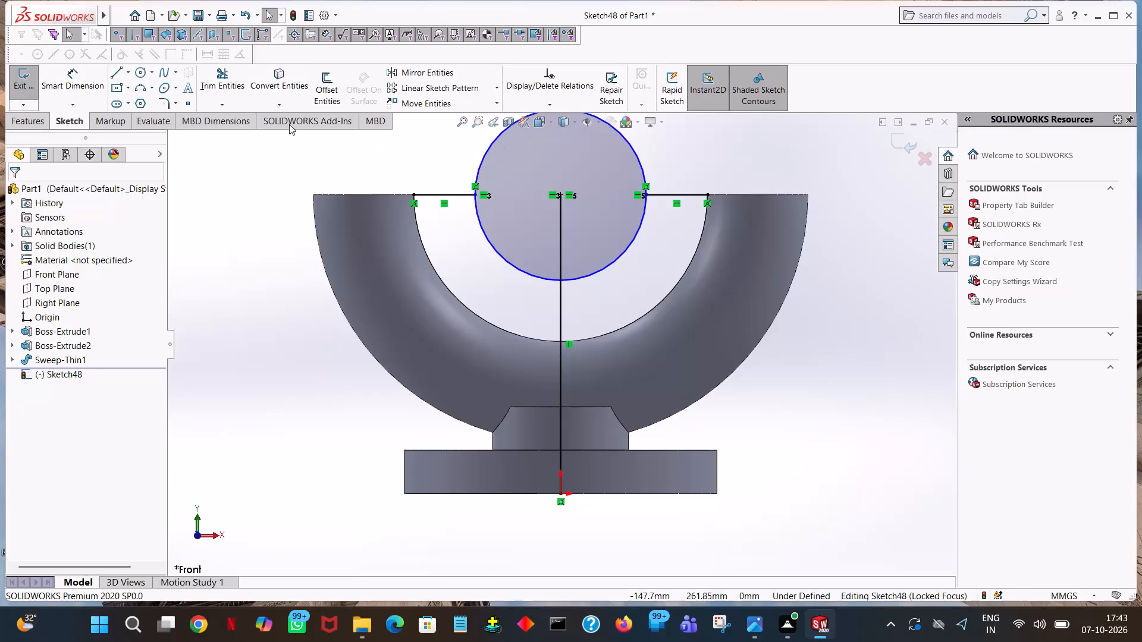
Trim away the upper half of the 63 mm radius circle, keeping the lower semicircle between the two horizontal lines.
{"action": "left_click", "coordinate": [234, 79]}
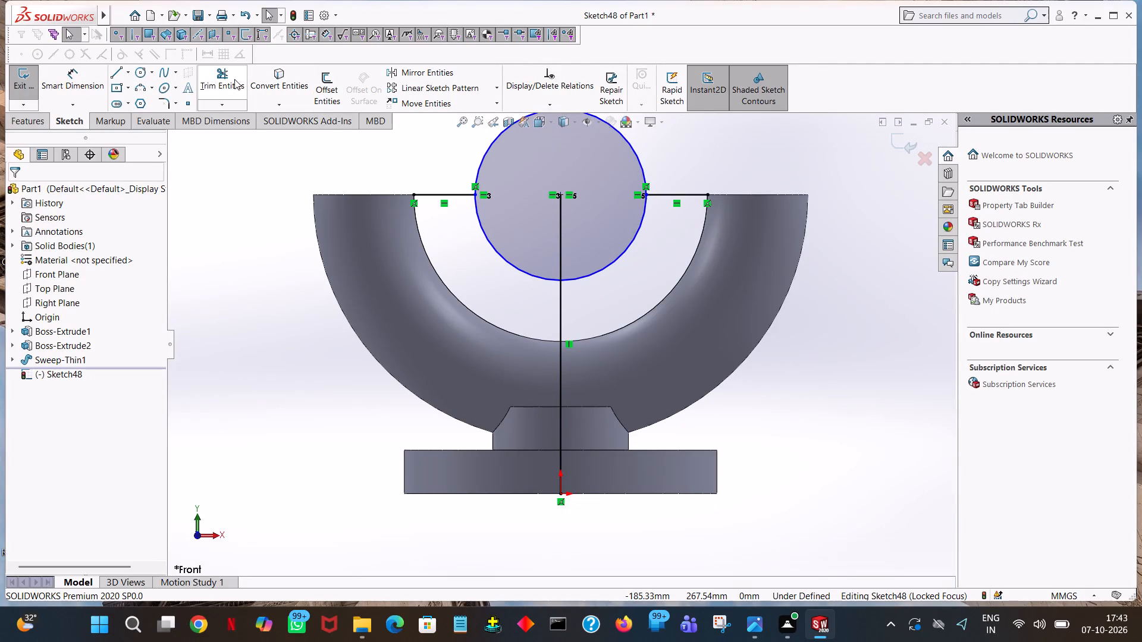
{"action": "left_click", "coordinate": [491, 147]}
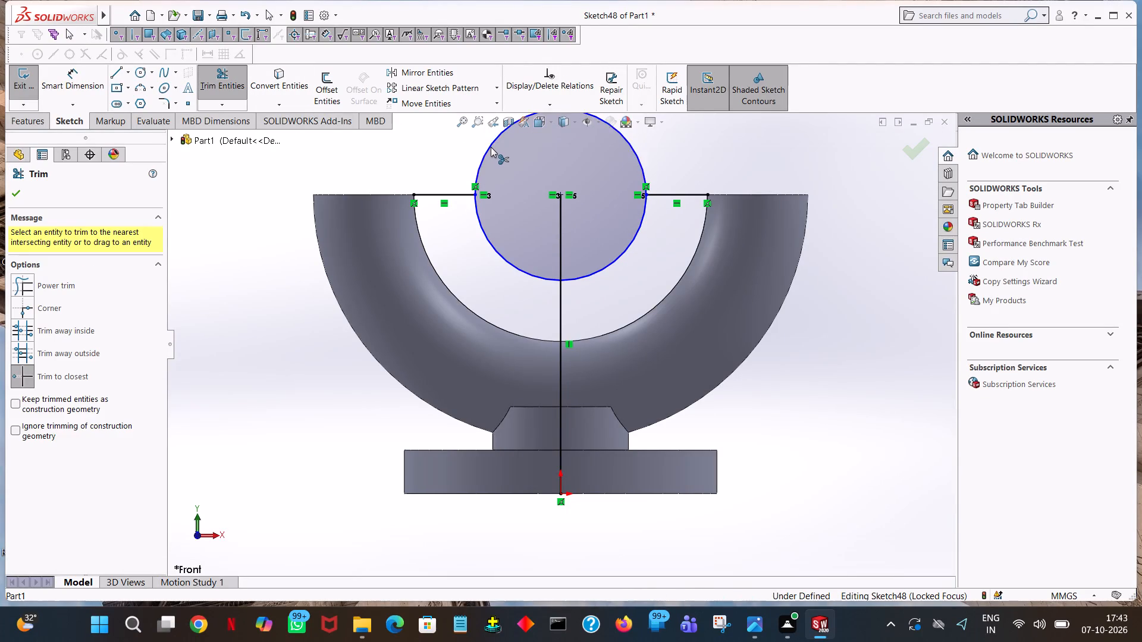
{"action": "left_click", "coordinate": [24, 194]}
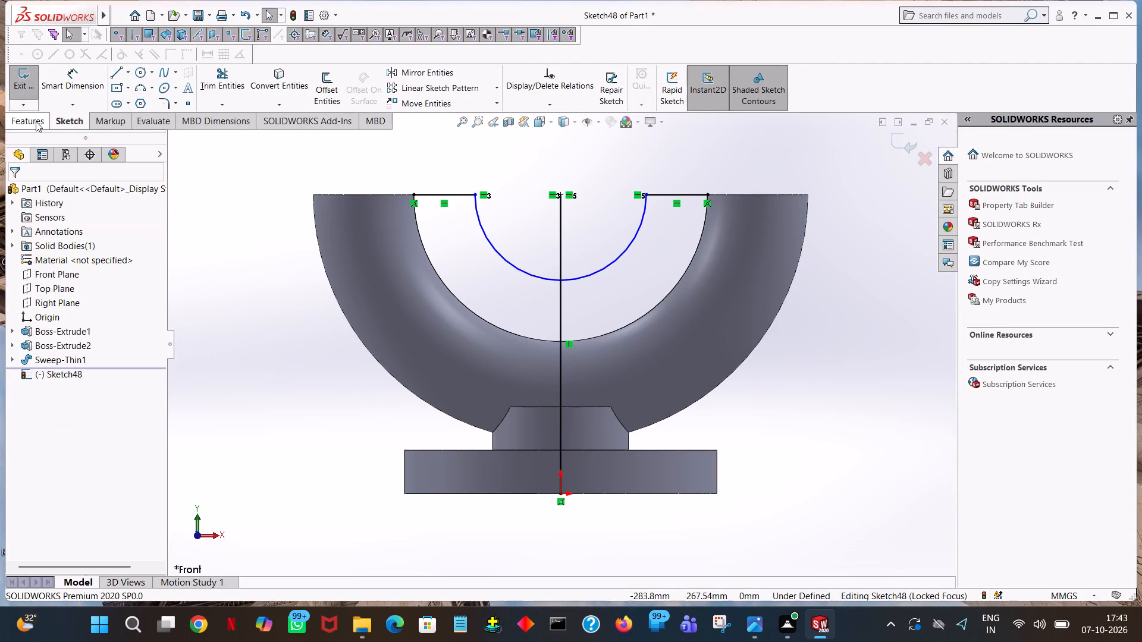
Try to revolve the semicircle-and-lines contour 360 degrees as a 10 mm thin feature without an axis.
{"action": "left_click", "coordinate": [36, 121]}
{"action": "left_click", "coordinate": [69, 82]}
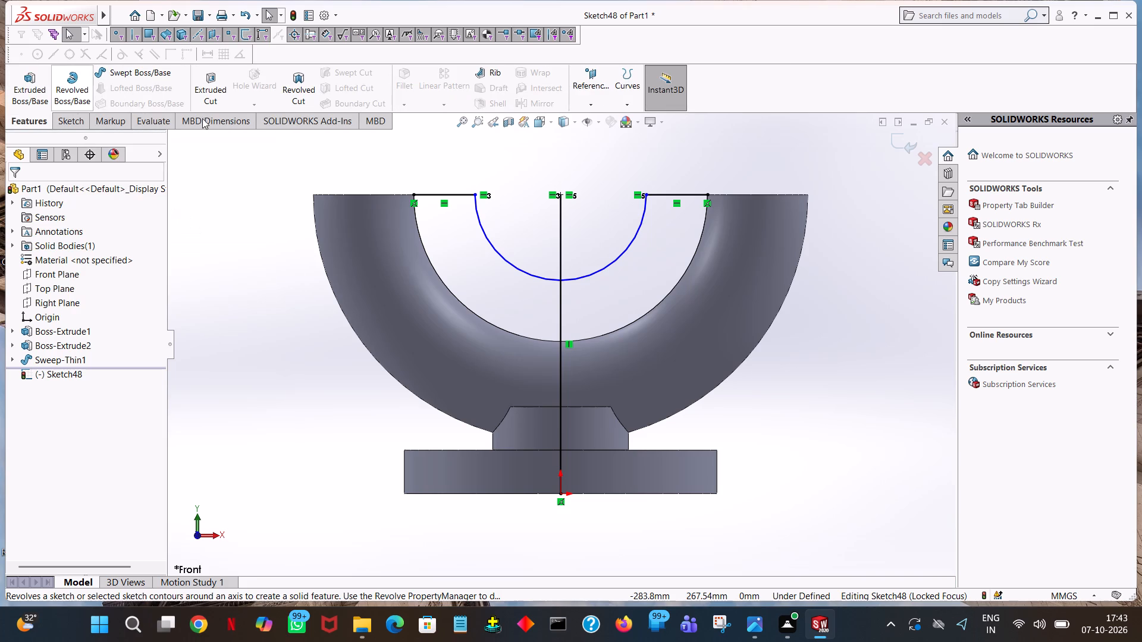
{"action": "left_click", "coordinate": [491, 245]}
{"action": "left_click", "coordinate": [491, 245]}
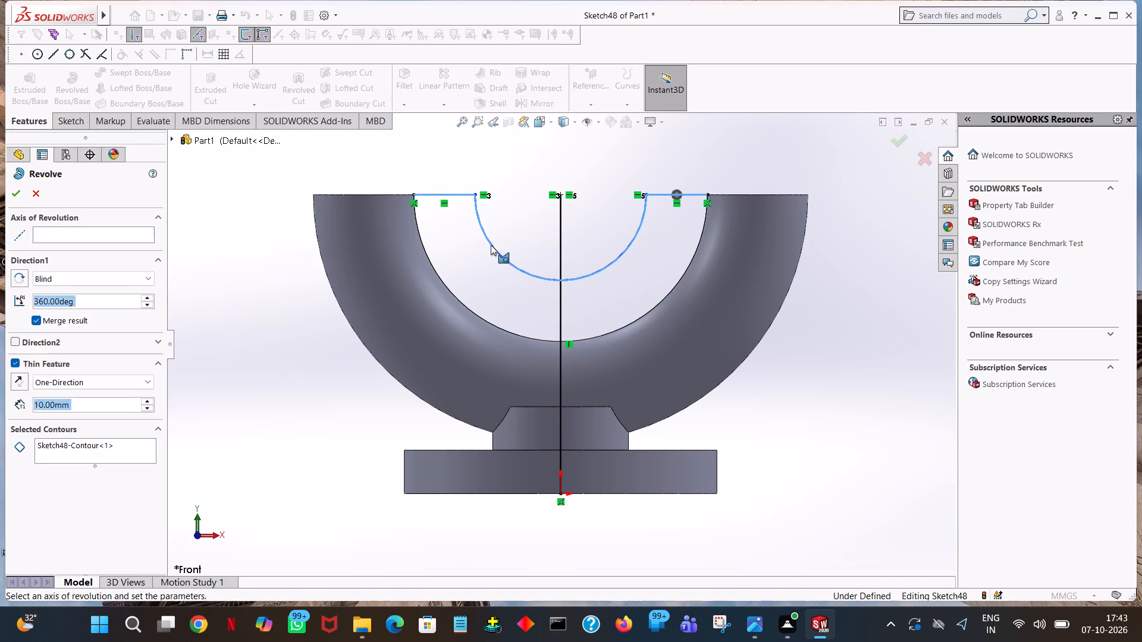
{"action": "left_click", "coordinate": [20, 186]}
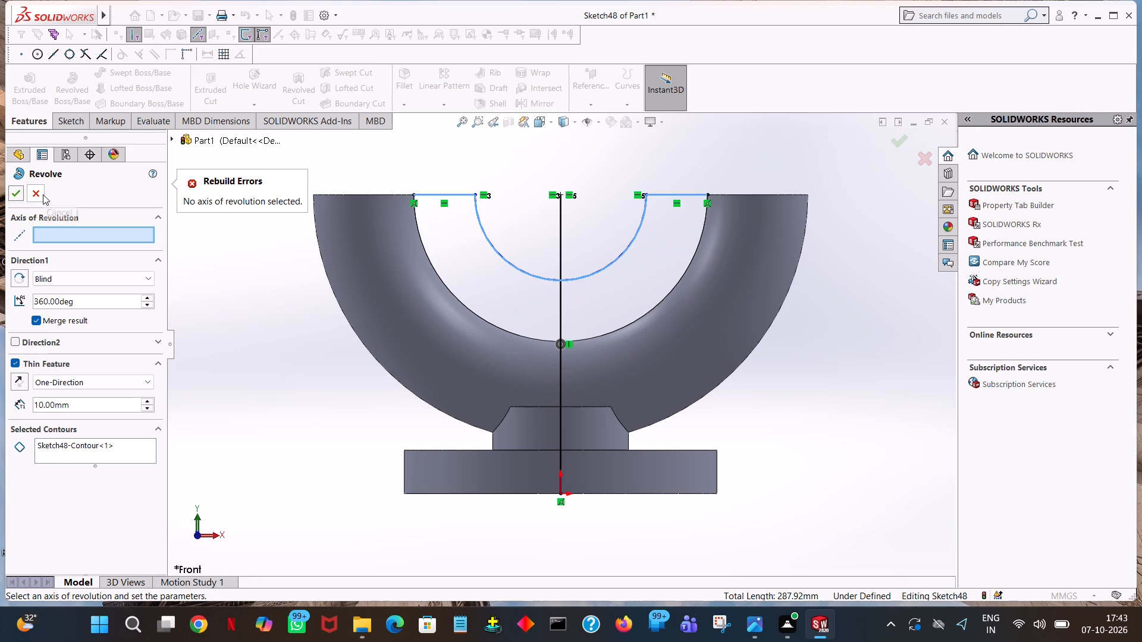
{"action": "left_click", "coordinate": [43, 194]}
Trim away the two horizontal lines joining the semicircle to the tube arms.
{"action": "left_click", "coordinate": [61, 121]}
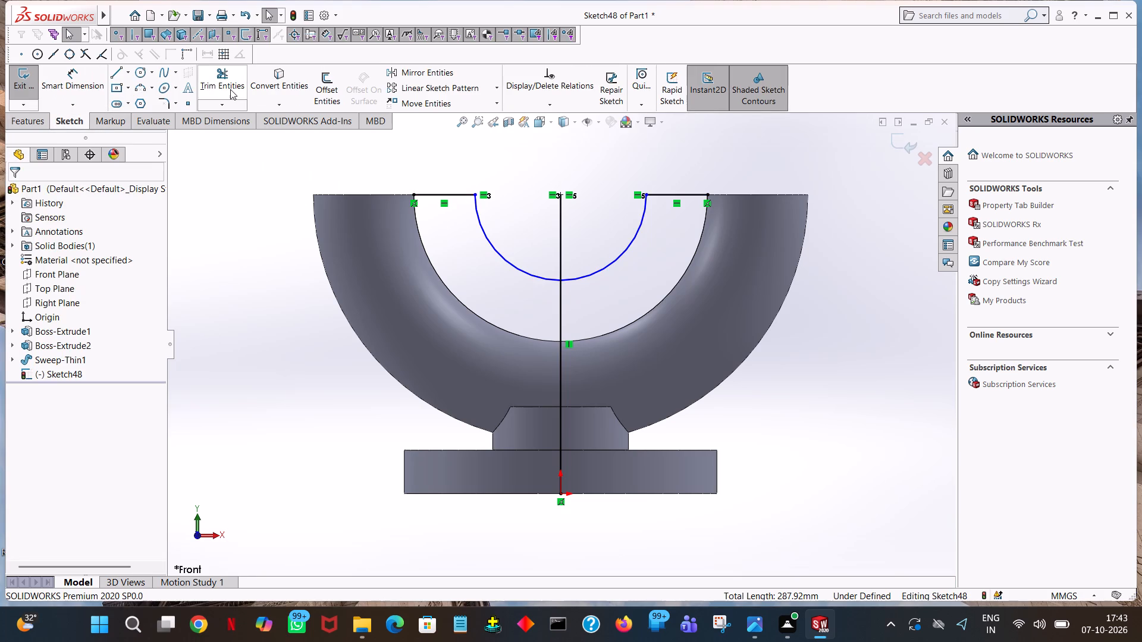
{"action": "left_click", "coordinate": [230, 89]}
{"action": "left_click", "coordinate": [431, 197]}
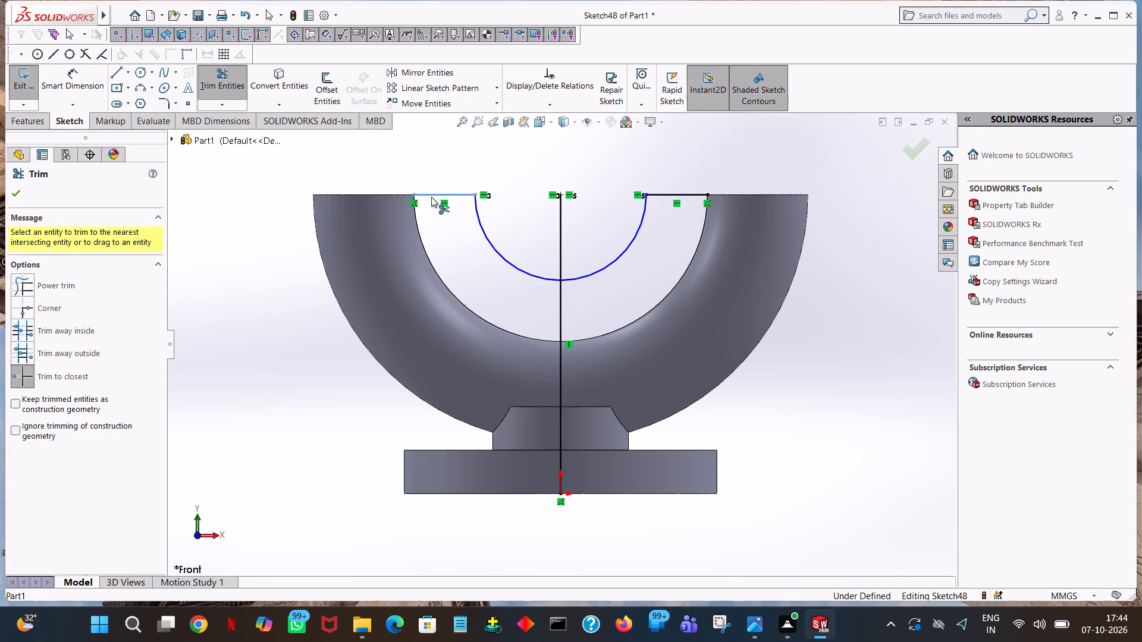
{"action": "left_click", "coordinate": [661, 192]}
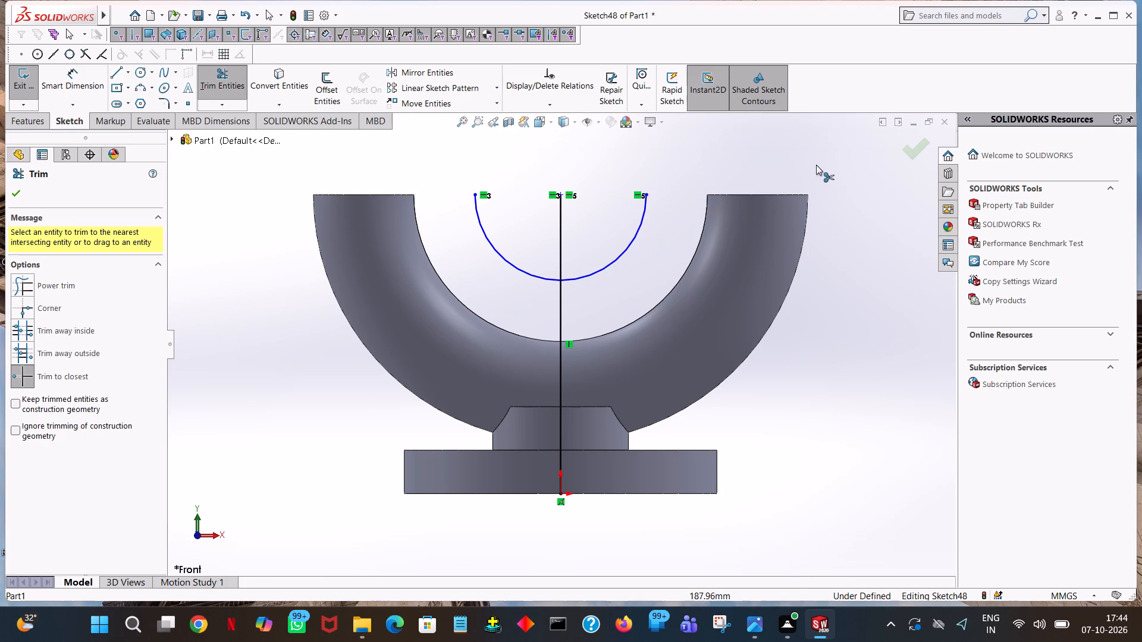
{"action": "left_click", "coordinate": [923, 158]}
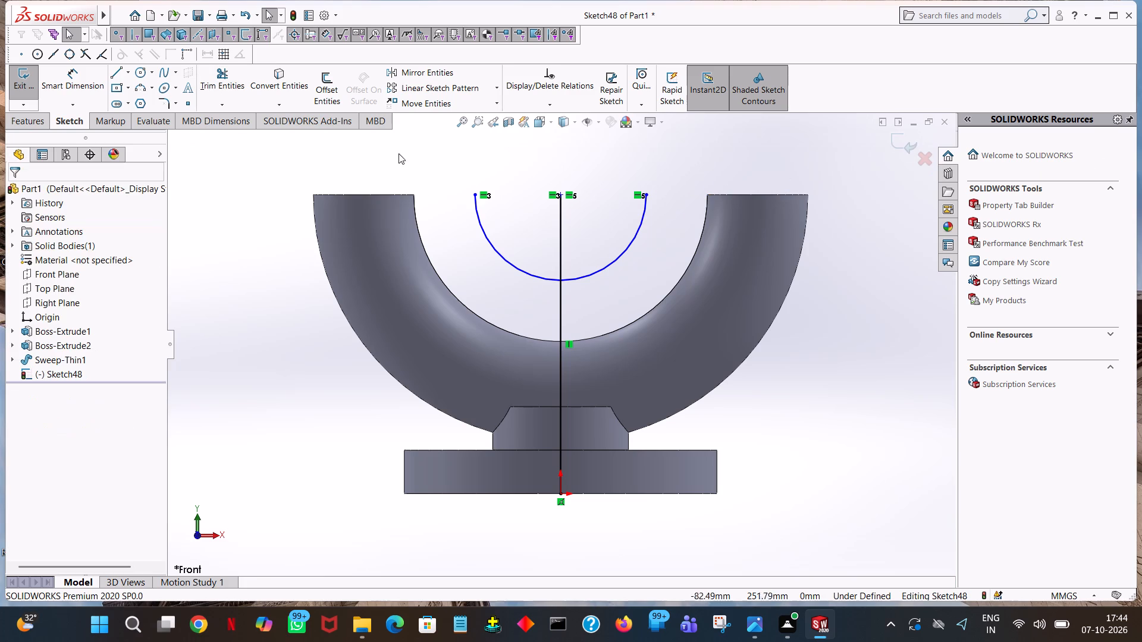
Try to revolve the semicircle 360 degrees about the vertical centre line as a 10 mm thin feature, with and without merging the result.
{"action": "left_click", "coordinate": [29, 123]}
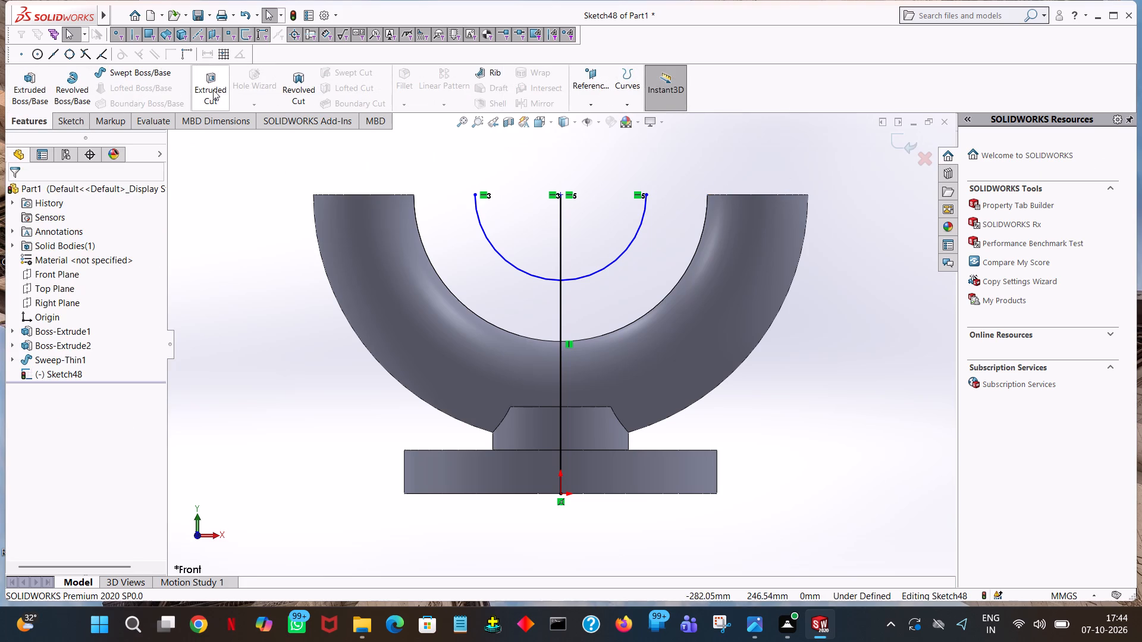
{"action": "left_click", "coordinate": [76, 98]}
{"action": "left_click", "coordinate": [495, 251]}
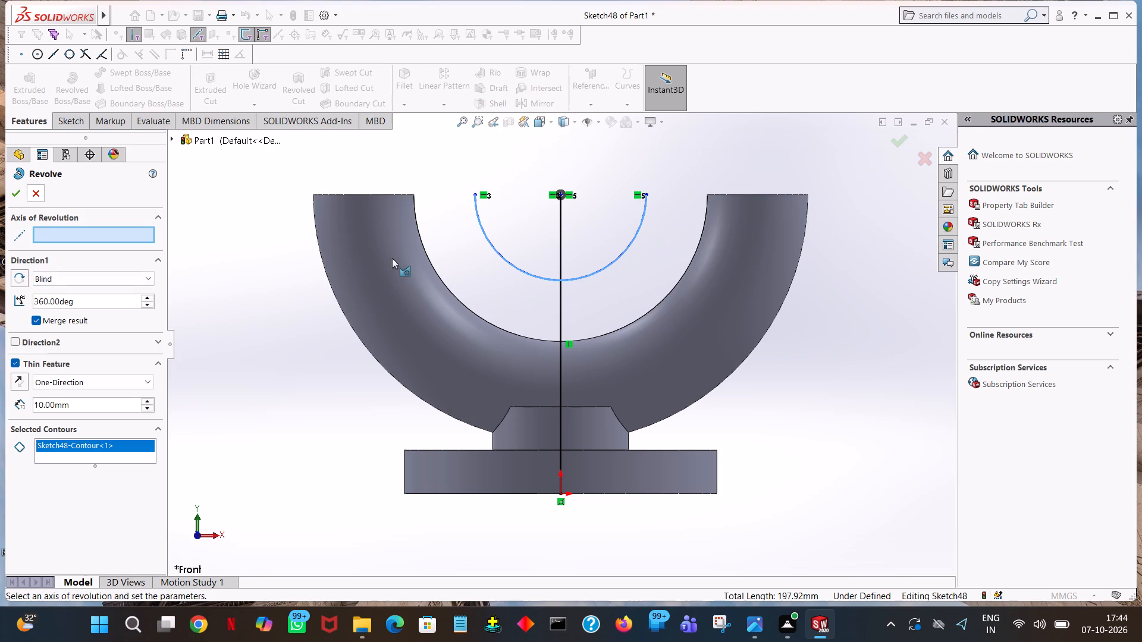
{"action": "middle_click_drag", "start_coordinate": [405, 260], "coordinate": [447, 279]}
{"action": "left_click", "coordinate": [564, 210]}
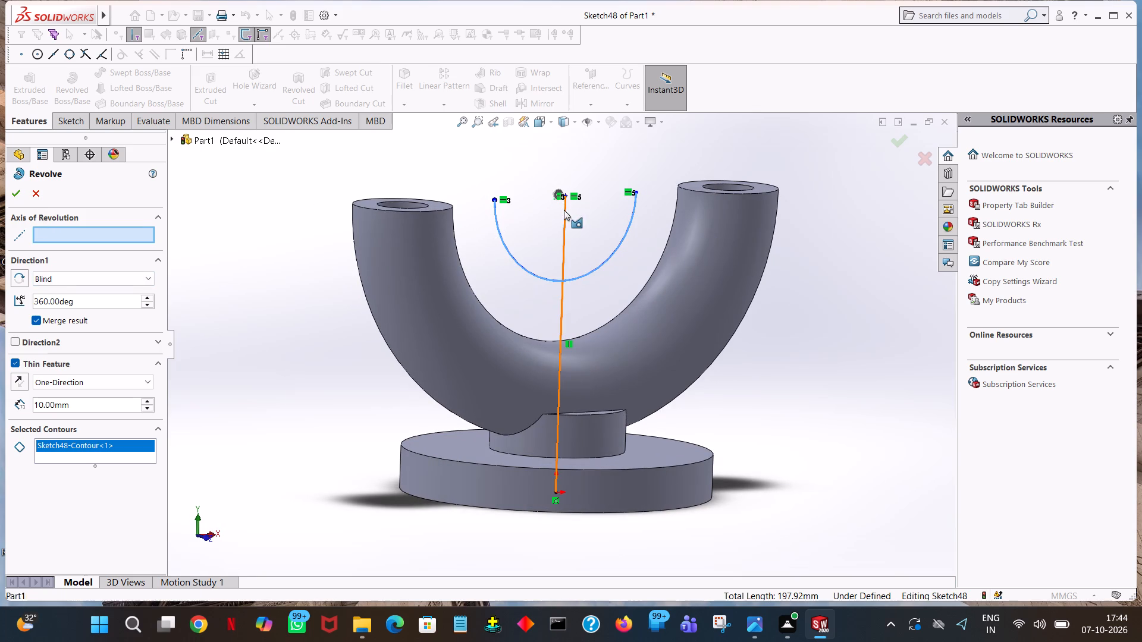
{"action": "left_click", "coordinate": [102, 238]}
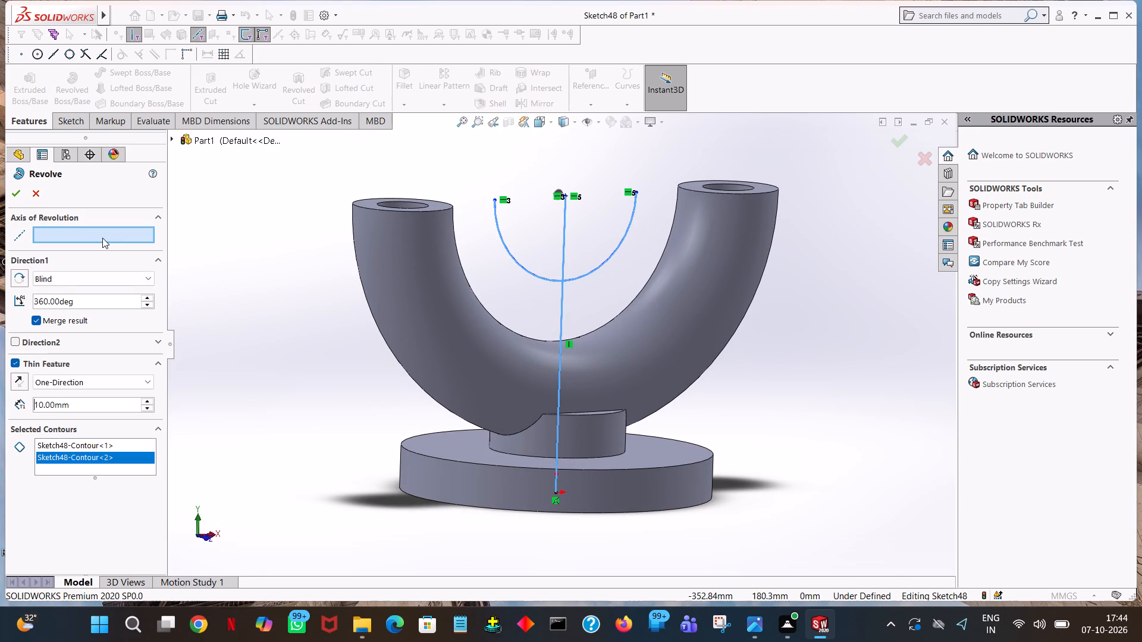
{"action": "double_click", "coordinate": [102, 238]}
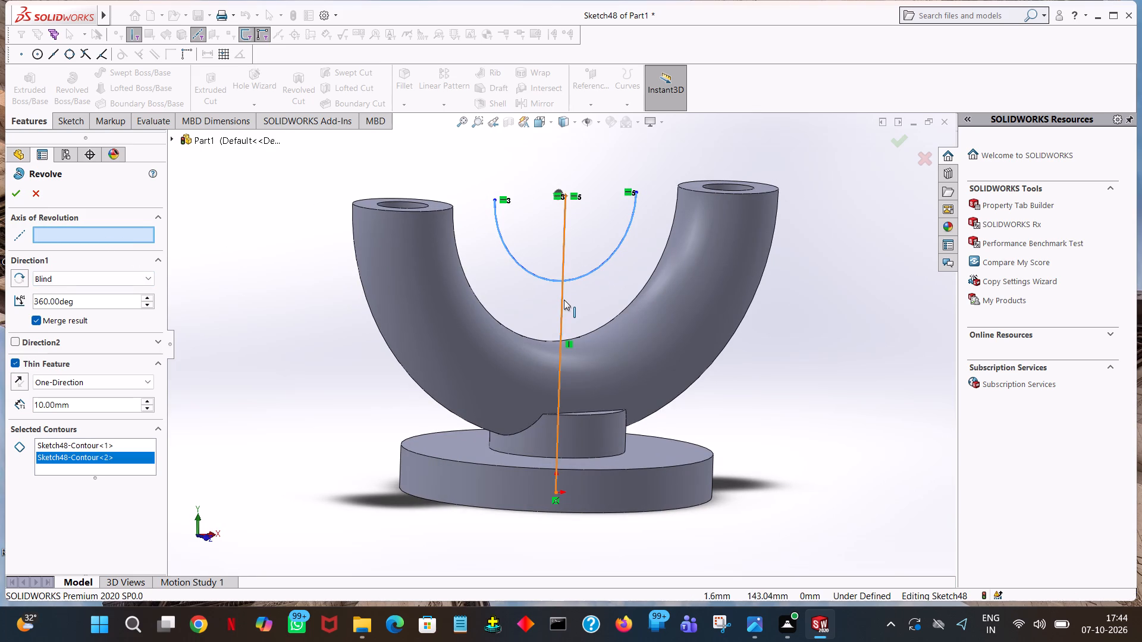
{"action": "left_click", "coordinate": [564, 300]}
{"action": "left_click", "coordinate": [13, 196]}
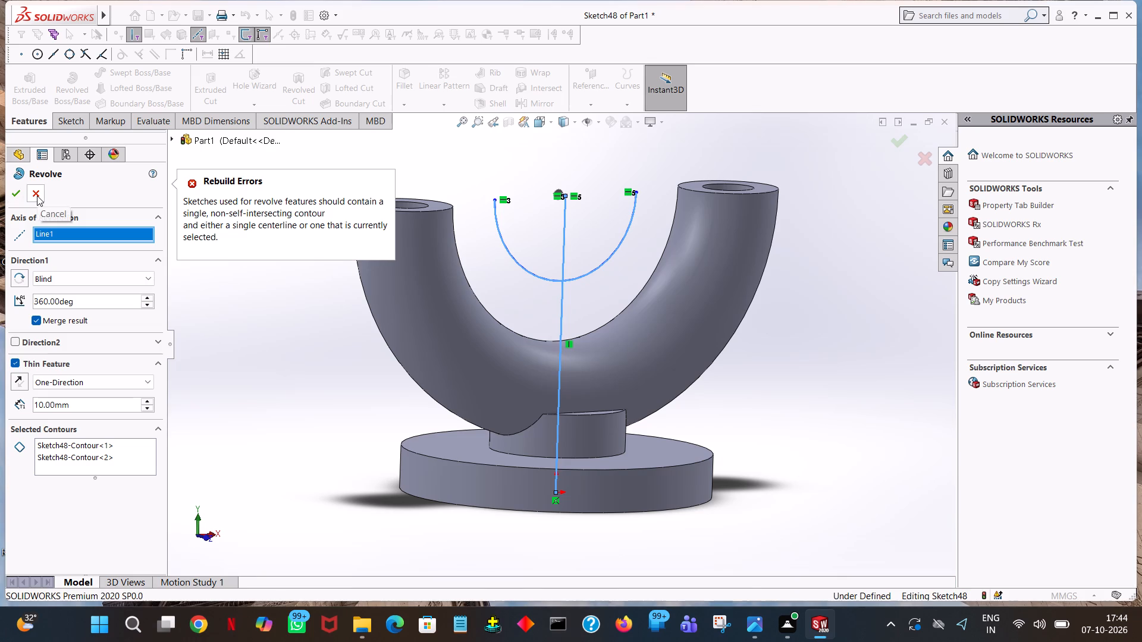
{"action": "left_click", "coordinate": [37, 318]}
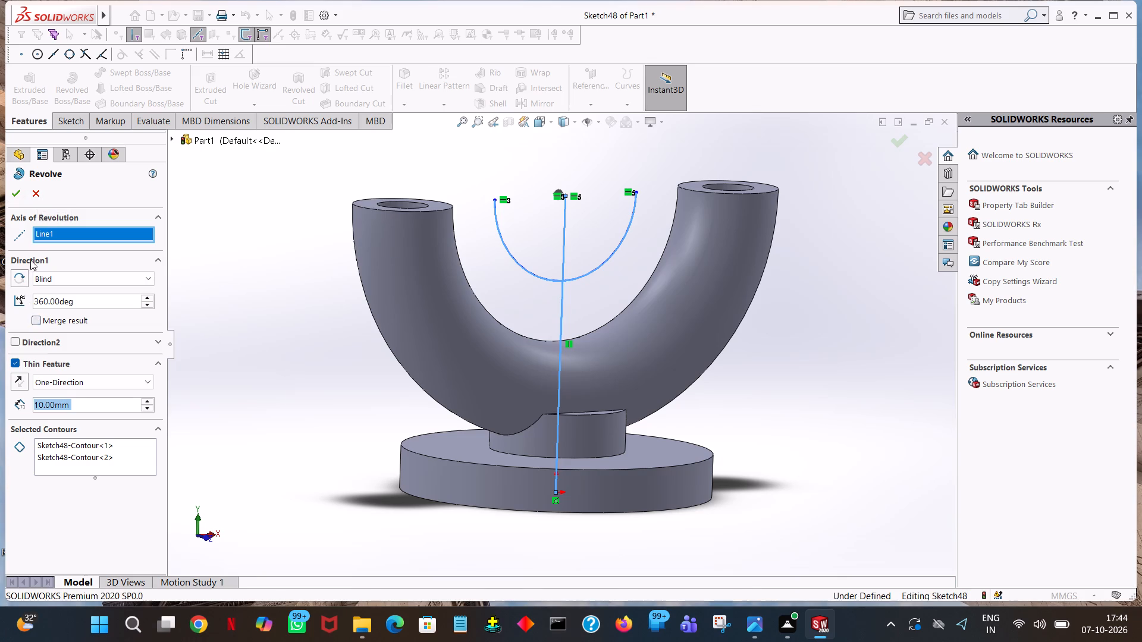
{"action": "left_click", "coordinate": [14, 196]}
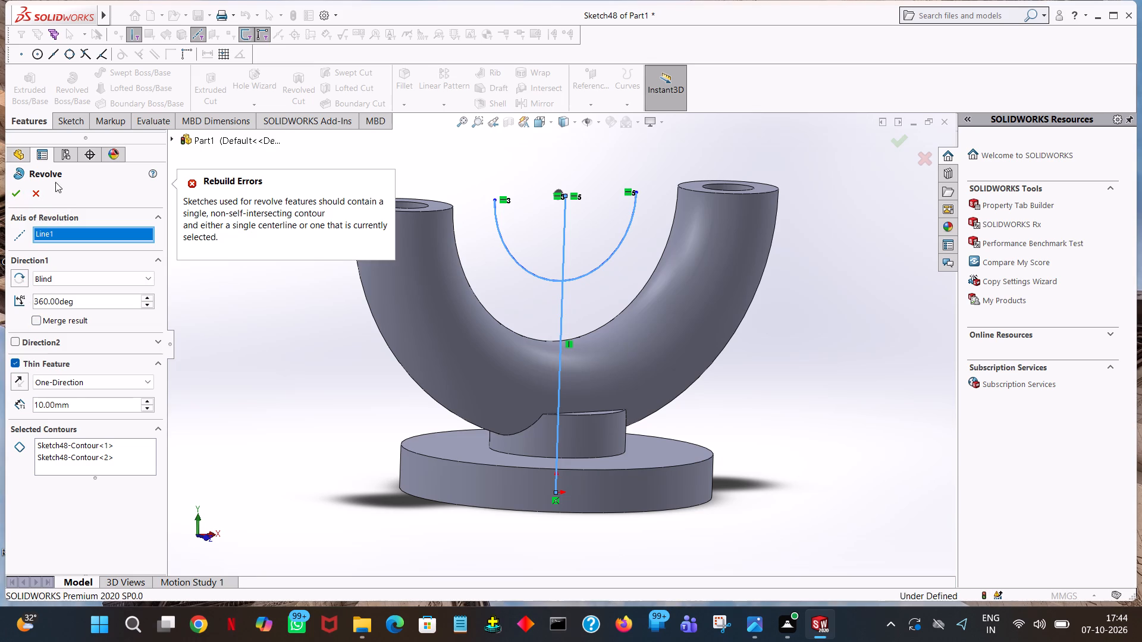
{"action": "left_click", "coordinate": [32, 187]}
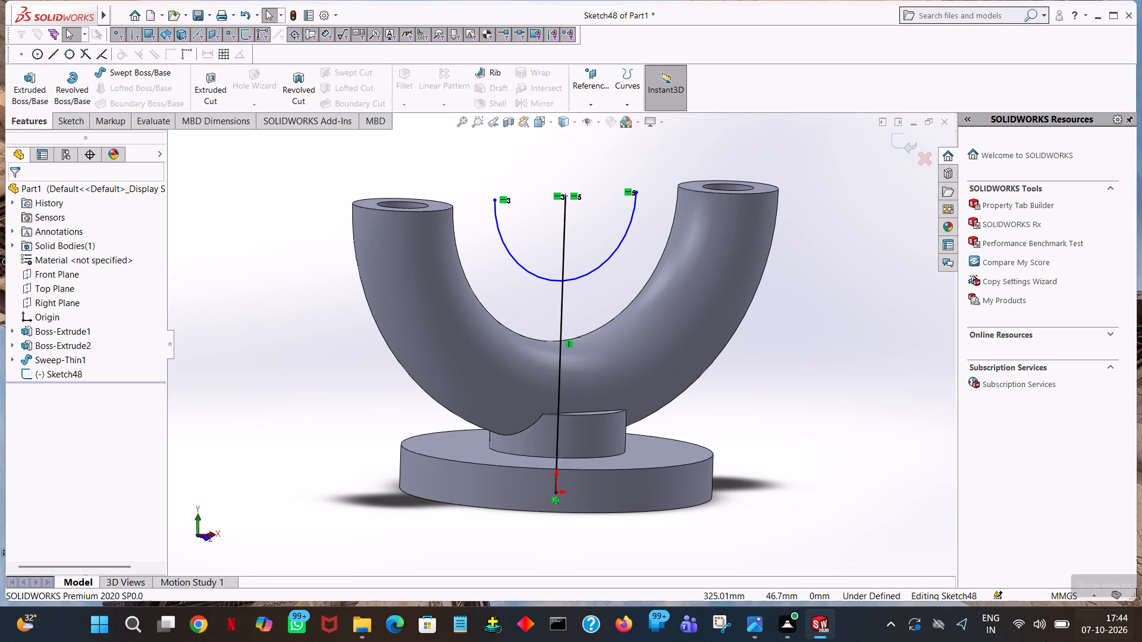
Trim away the whole vertical centre line, leaving only the semicircular arc in the sketch.
{"action": "middle_click_drag", "start_coordinate": [734, 348], "coordinate": [627, 401]}
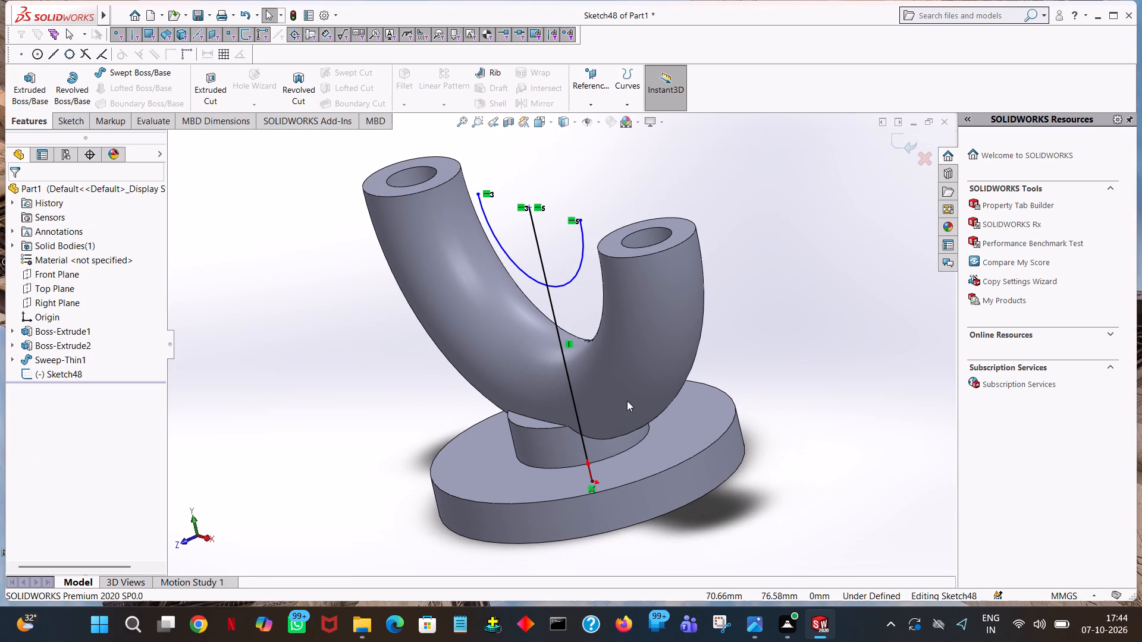
{"action": "left_click", "coordinate": [79, 124]}
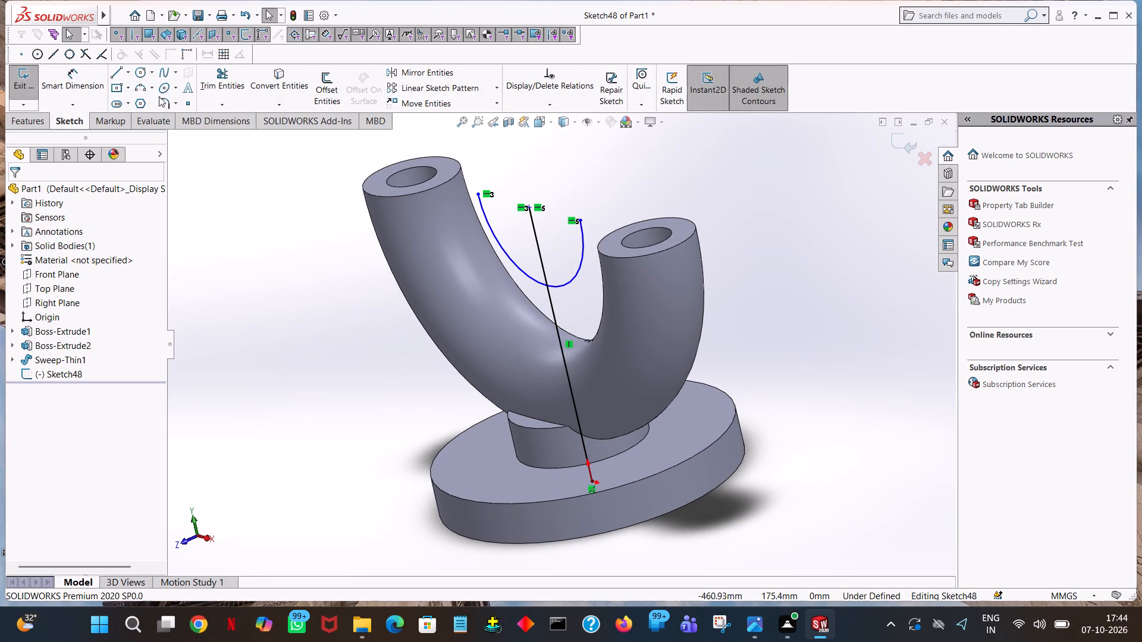
{"action": "left_click", "coordinate": [217, 78]}
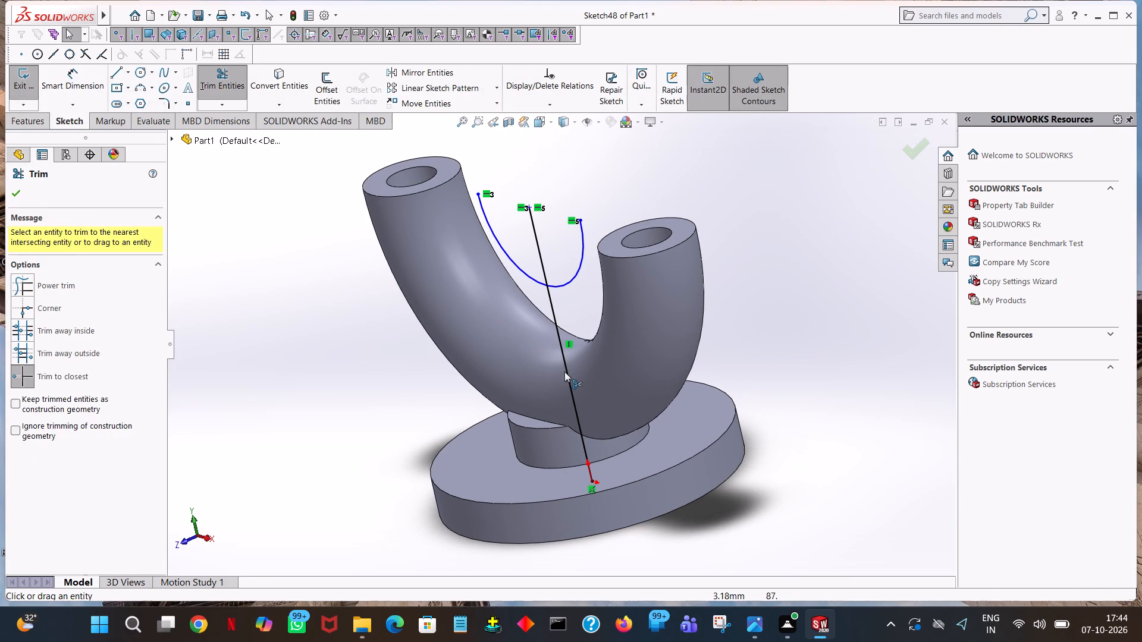
{"action": "left_click", "coordinate": [566, 372]}
{"action": "left_click", "coordinate": [541, 254]}
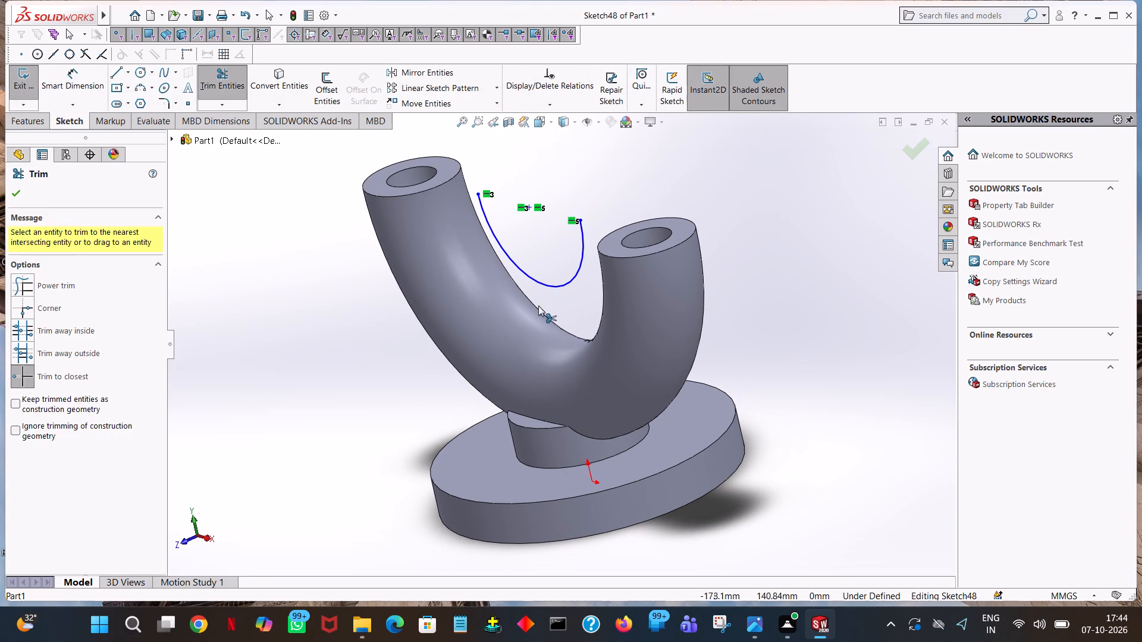
{"action": "middle_click_drag", "start_coordinate": [556, 326], "coordinate": [584, 389]}
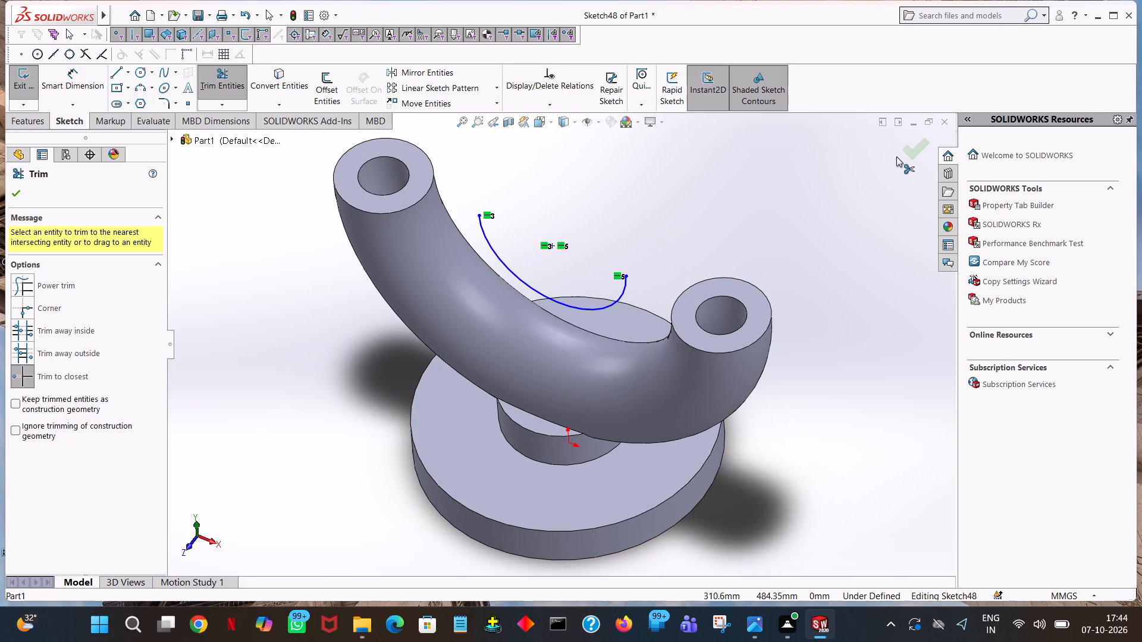
{"action": "left_click", "coordinate": [897, 155]}
{"action": "left_click", "coordinate": [906, 151]}
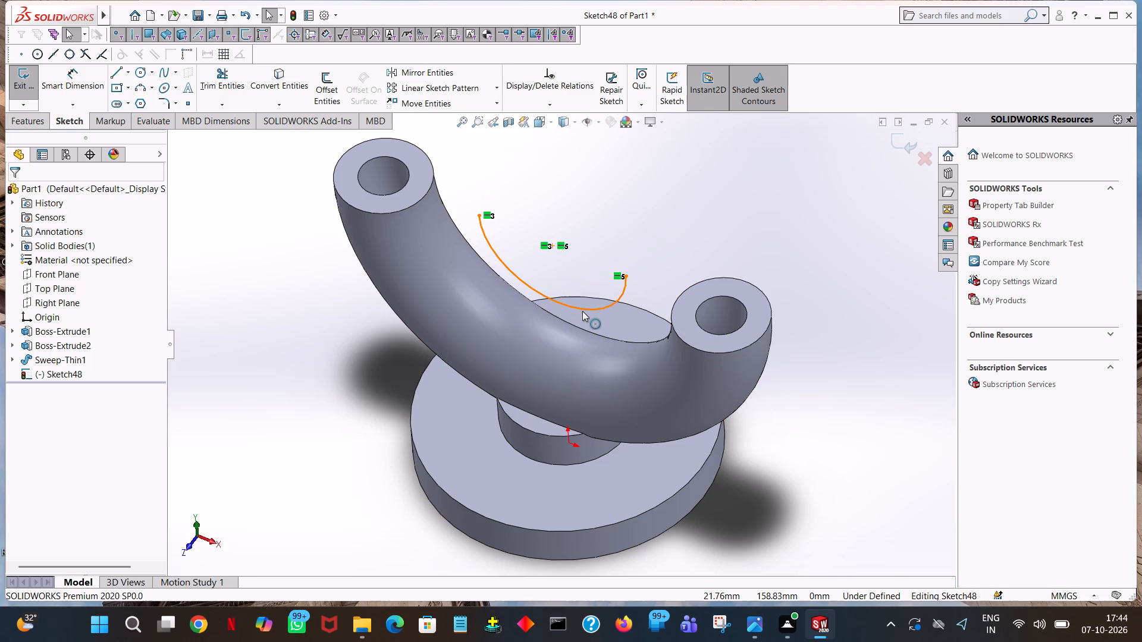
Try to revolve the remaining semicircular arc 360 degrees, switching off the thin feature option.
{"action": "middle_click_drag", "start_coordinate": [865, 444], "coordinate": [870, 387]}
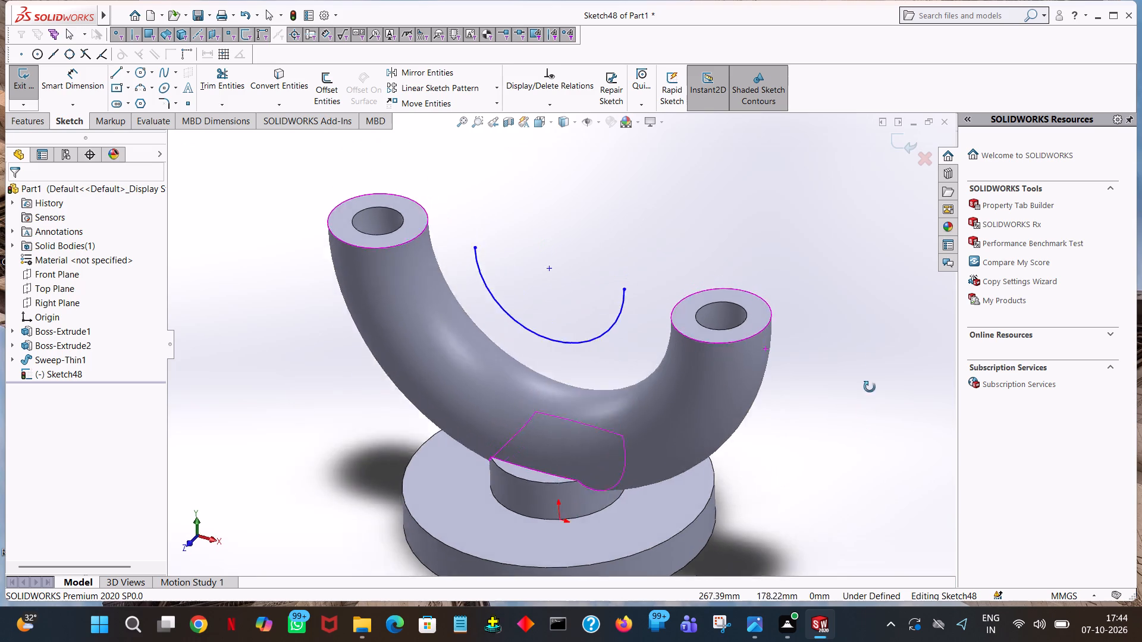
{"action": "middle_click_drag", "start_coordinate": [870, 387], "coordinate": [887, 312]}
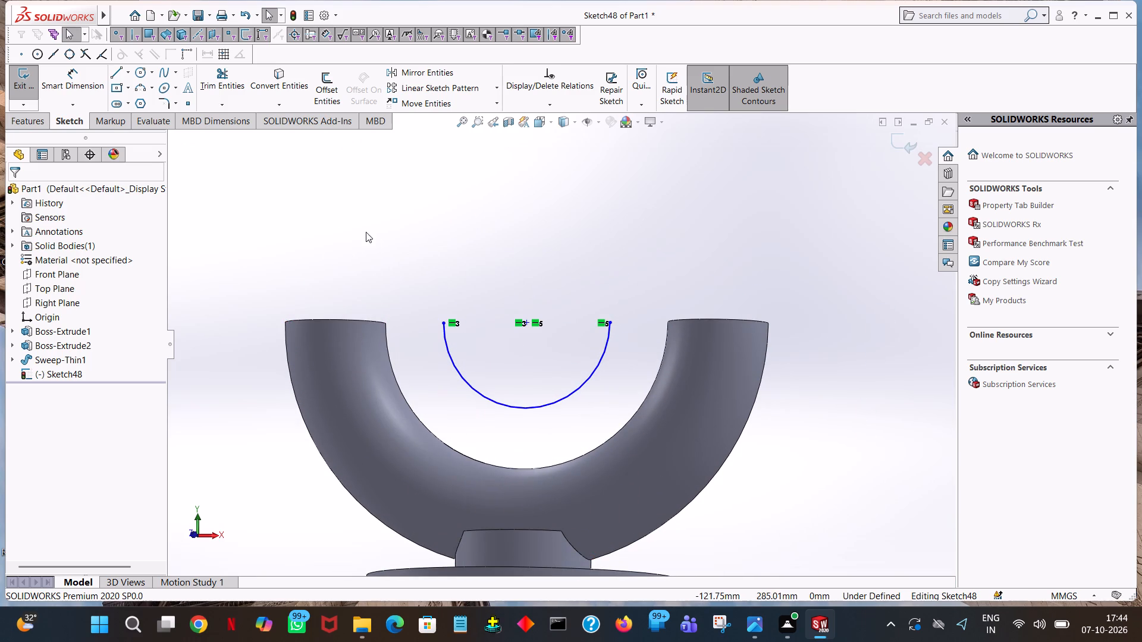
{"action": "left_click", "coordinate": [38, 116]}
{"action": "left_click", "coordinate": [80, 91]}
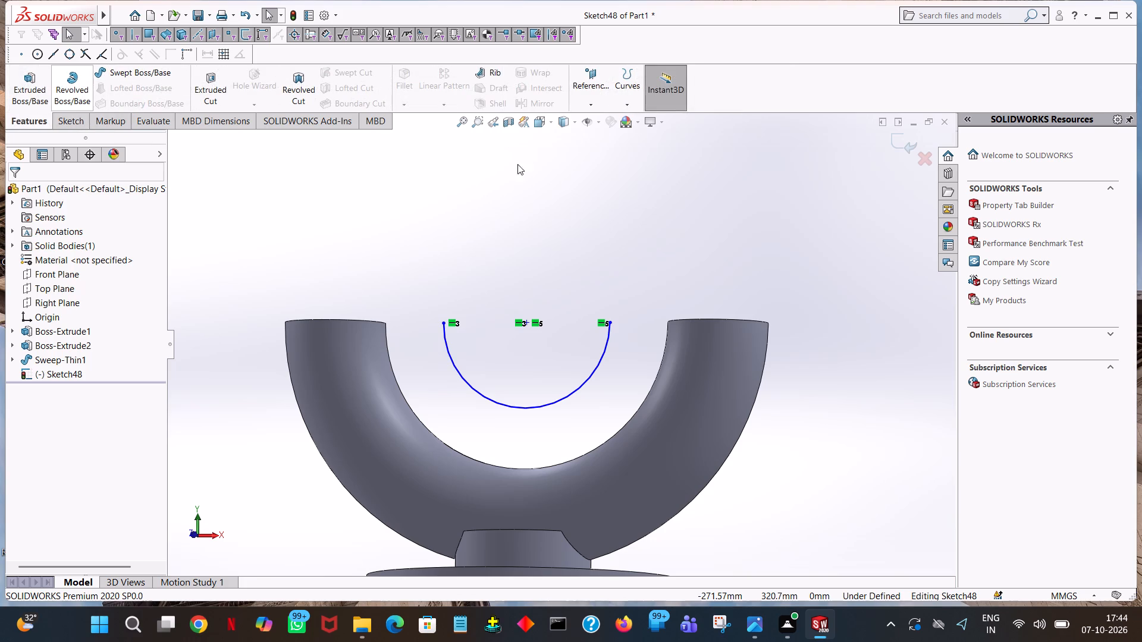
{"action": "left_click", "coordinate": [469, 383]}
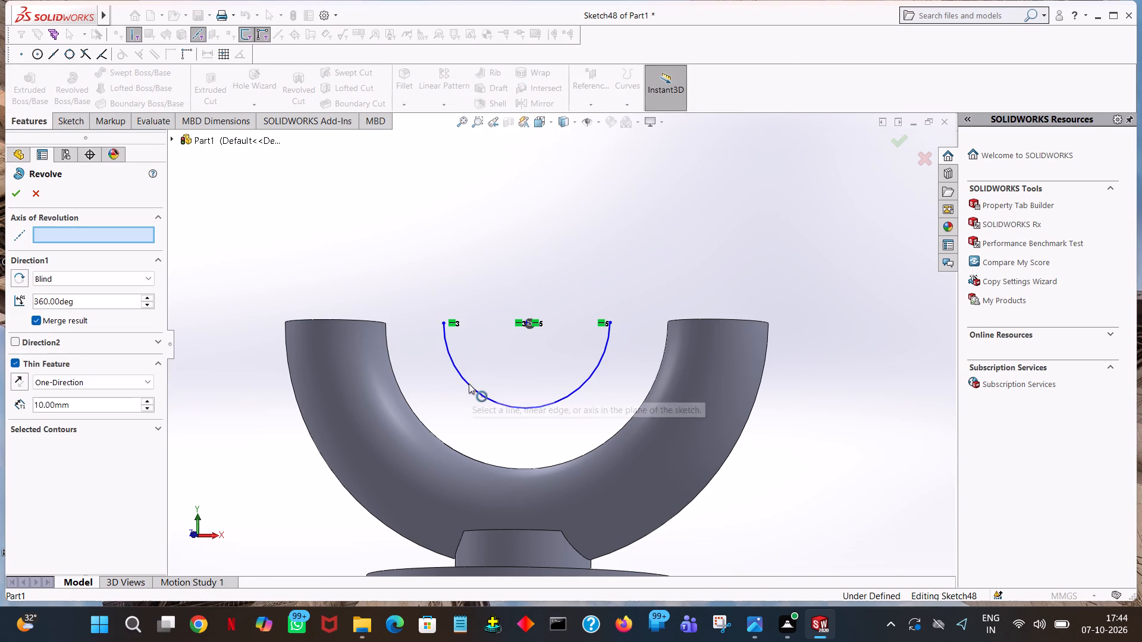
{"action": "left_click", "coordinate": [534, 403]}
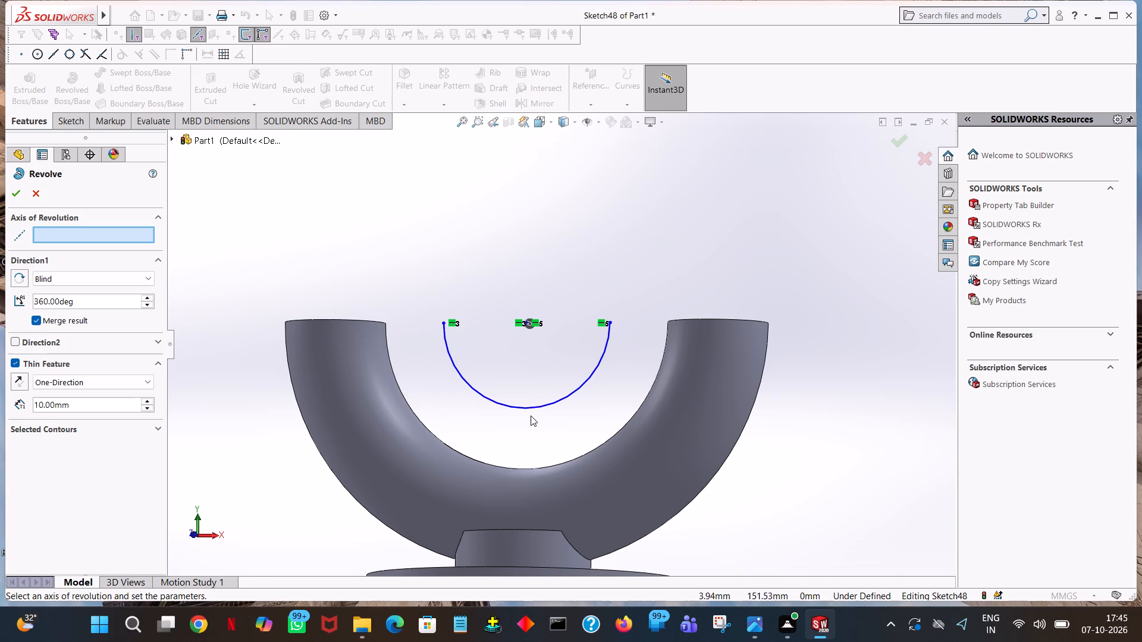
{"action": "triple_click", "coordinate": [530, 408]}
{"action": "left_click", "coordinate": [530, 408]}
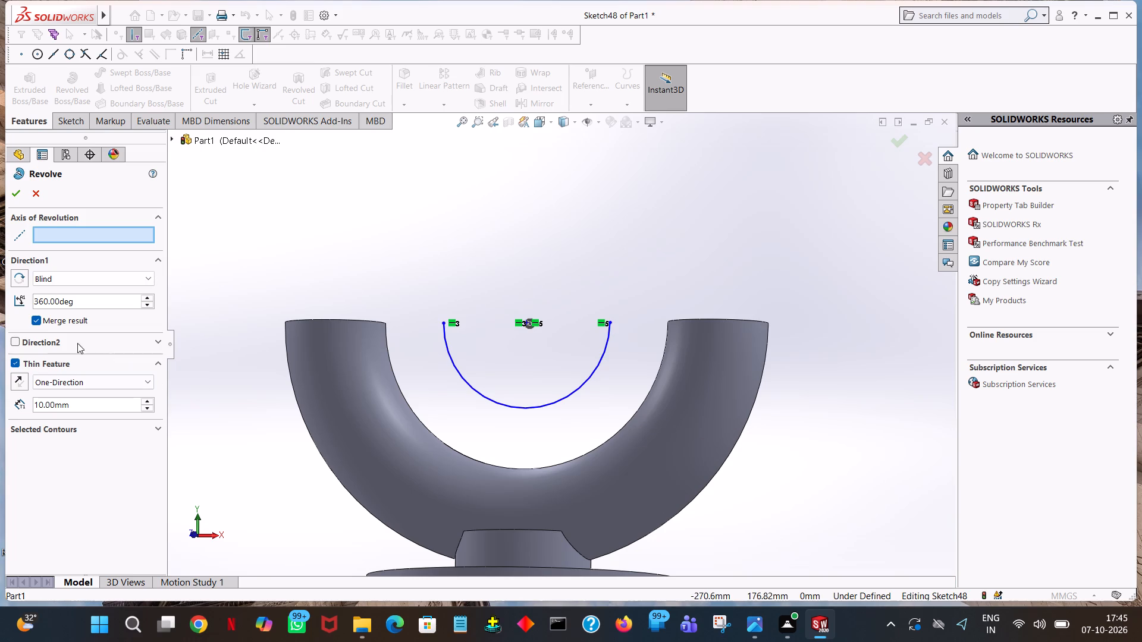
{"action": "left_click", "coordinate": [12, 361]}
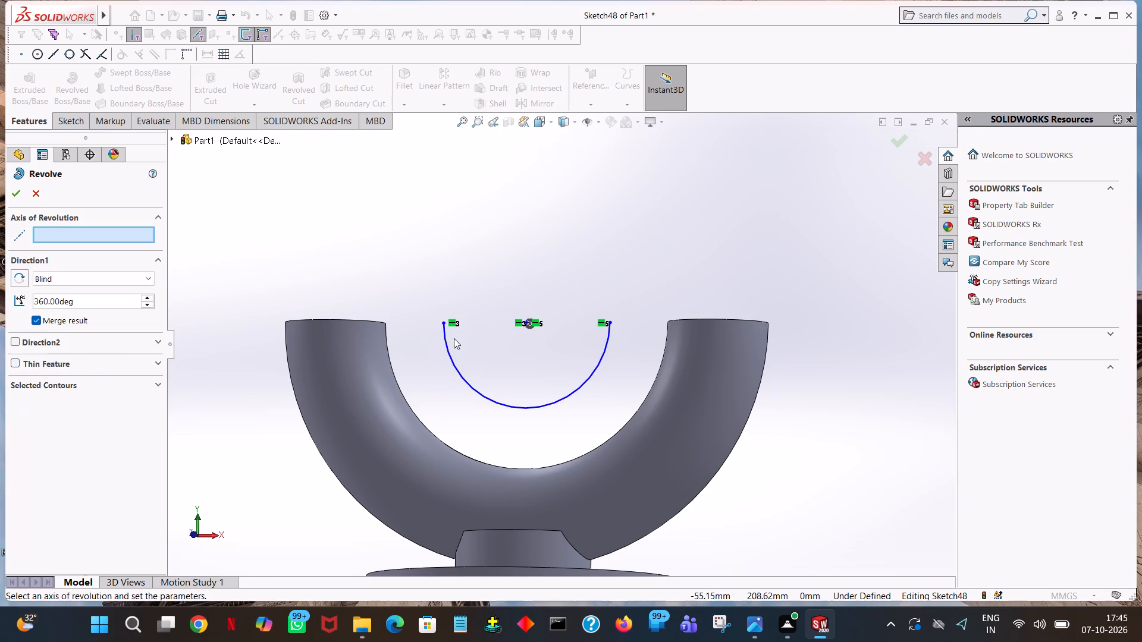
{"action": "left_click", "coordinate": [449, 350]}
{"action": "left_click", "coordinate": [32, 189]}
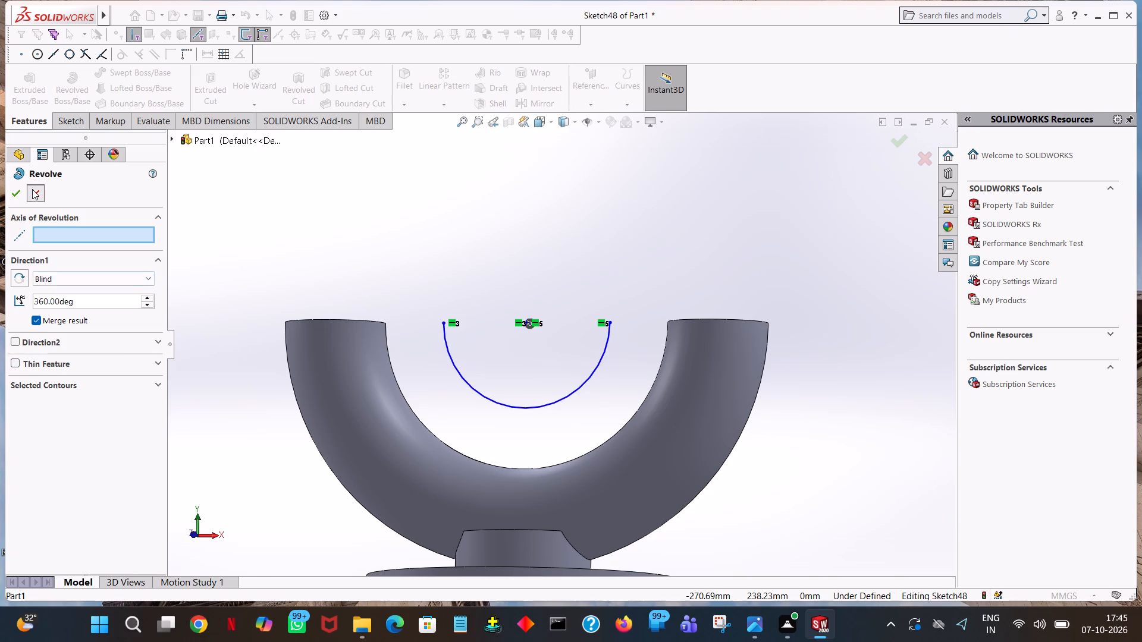
Exit the sketch containing the semicircular arc.
{"action": "left_click", "coordinate": [73, 115]}
{"action": "left_click", "coordinate": [32, 92]}
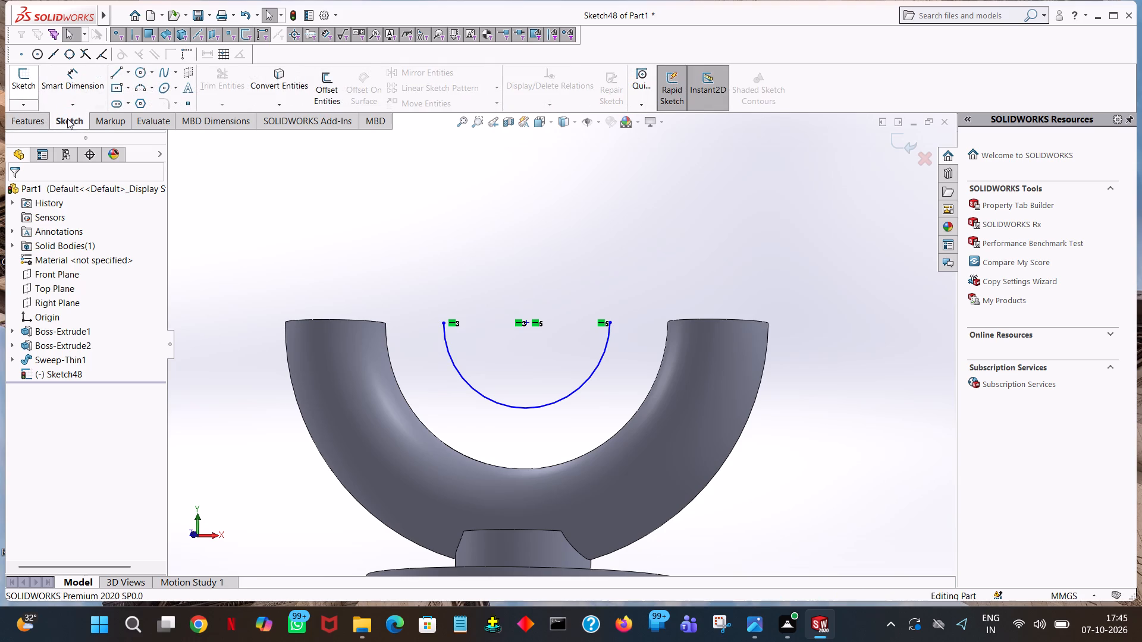
{"action": "left_click", "coordinate": [36, 117]}
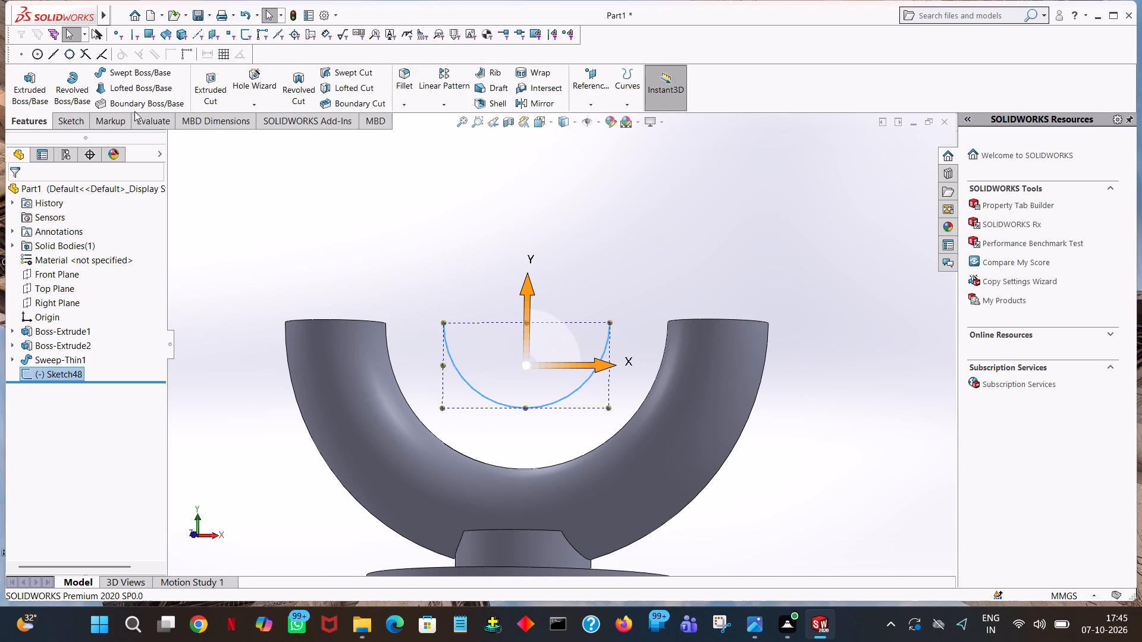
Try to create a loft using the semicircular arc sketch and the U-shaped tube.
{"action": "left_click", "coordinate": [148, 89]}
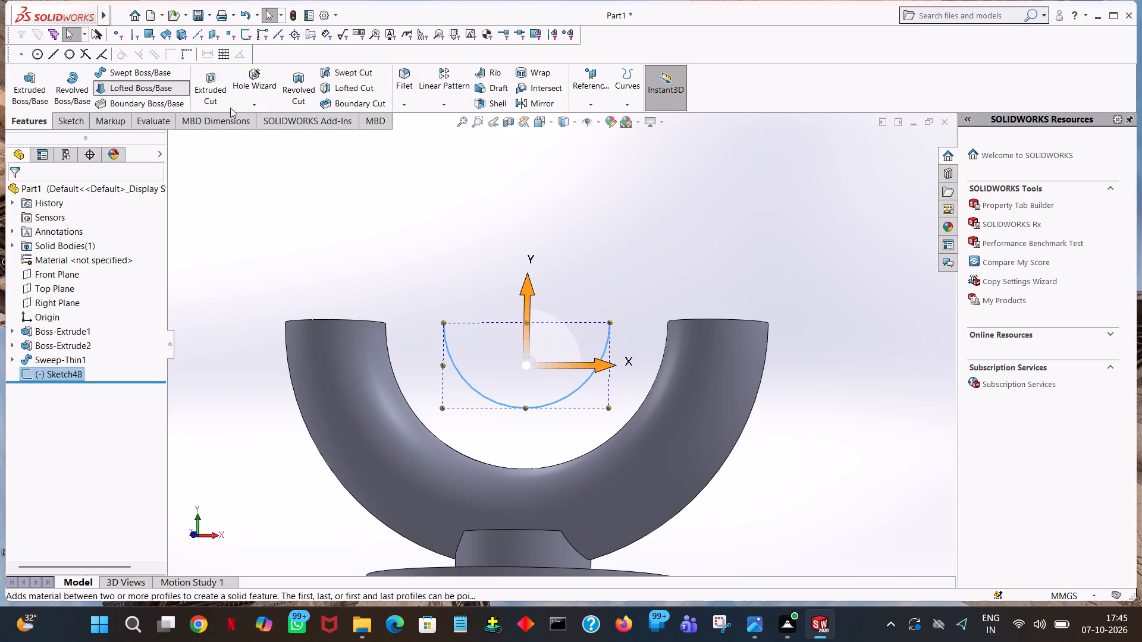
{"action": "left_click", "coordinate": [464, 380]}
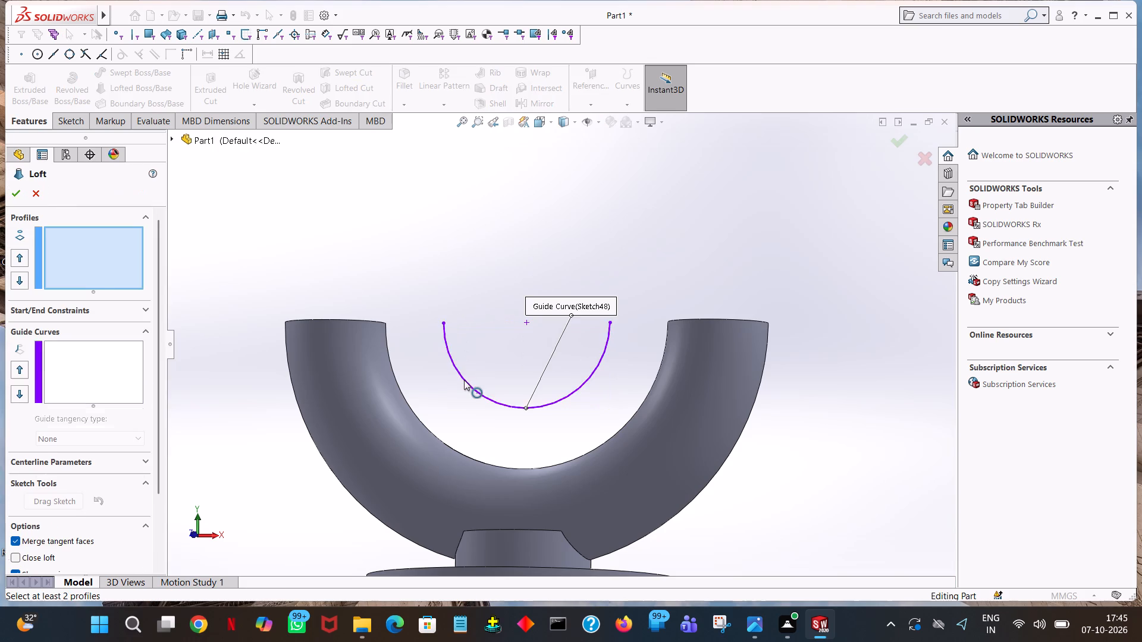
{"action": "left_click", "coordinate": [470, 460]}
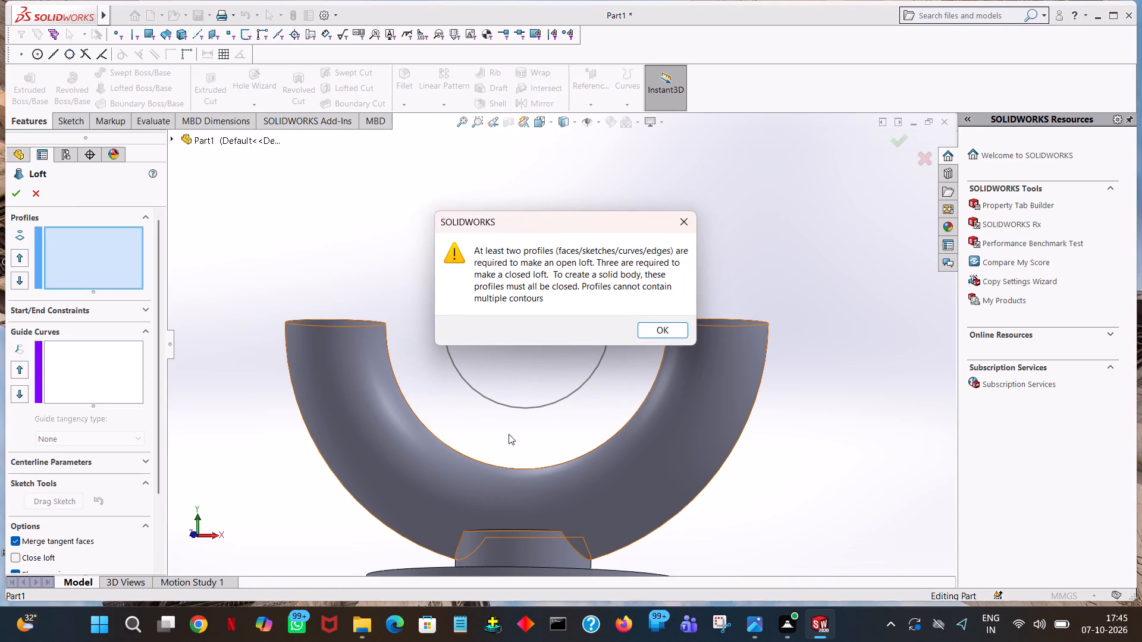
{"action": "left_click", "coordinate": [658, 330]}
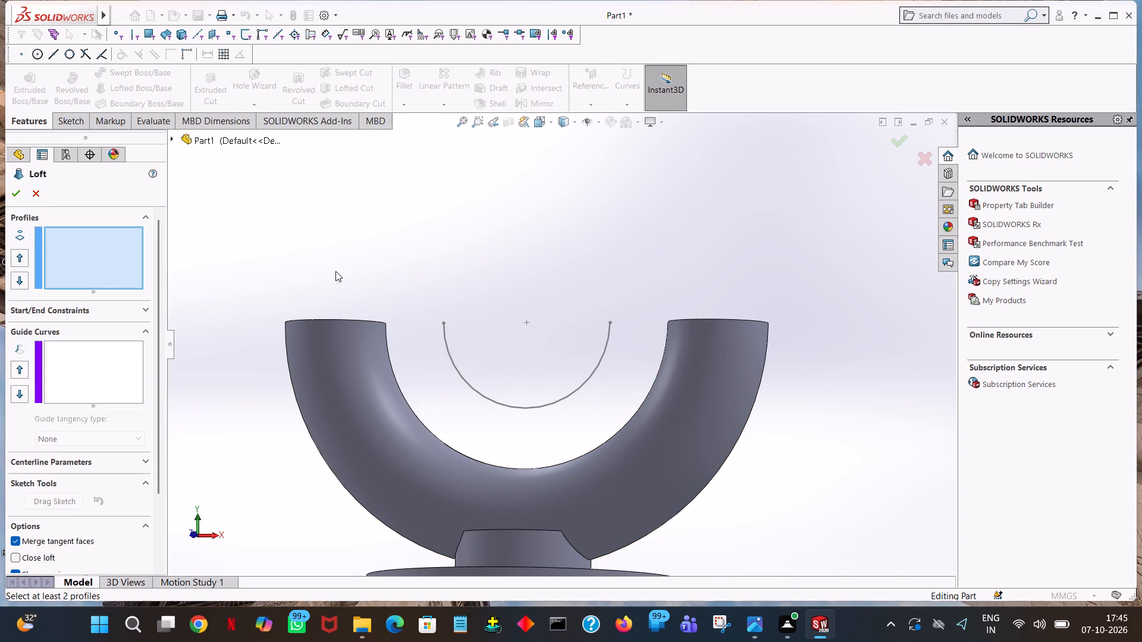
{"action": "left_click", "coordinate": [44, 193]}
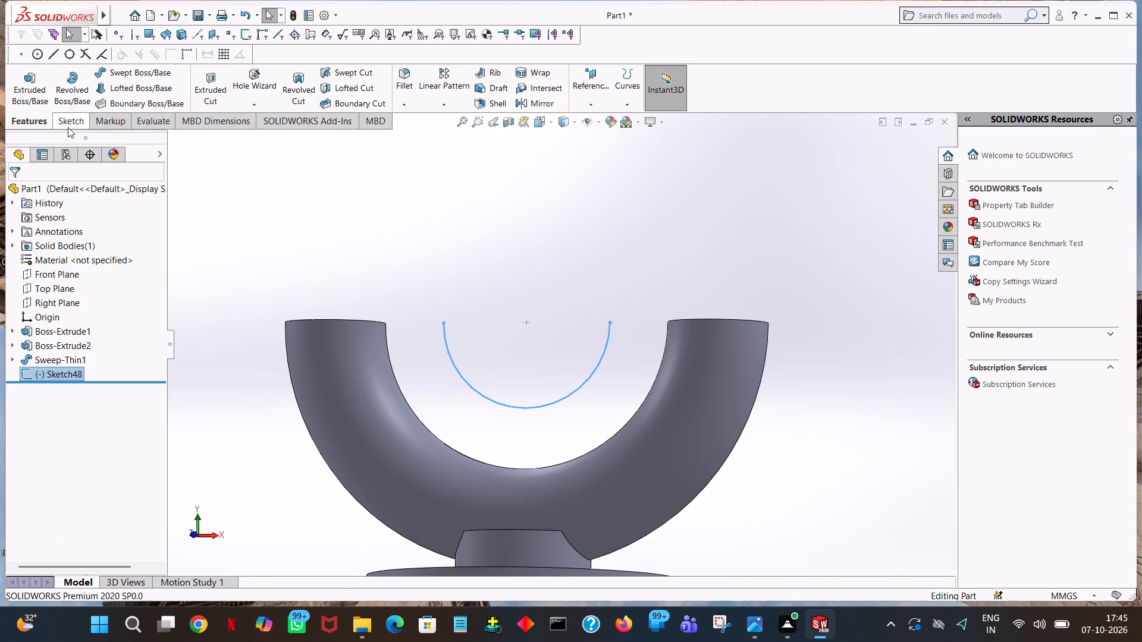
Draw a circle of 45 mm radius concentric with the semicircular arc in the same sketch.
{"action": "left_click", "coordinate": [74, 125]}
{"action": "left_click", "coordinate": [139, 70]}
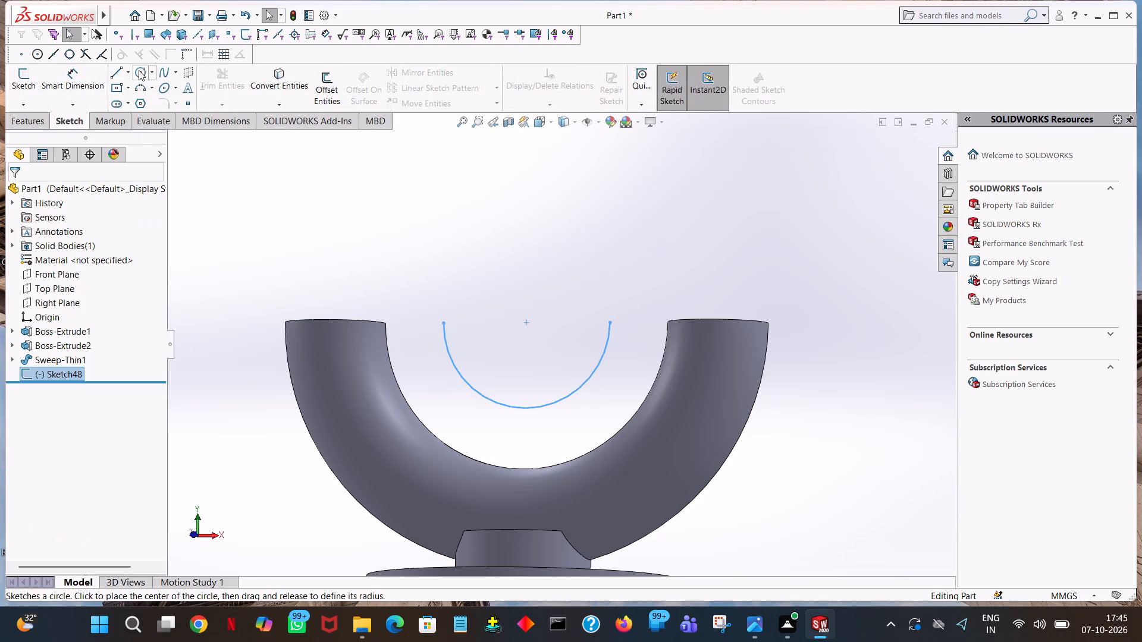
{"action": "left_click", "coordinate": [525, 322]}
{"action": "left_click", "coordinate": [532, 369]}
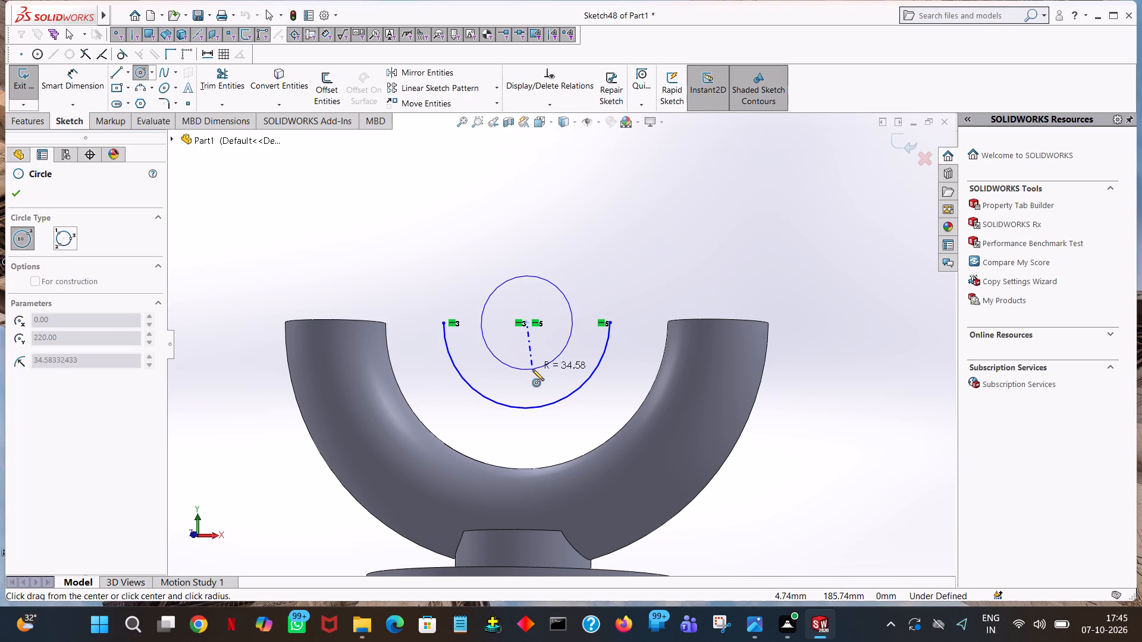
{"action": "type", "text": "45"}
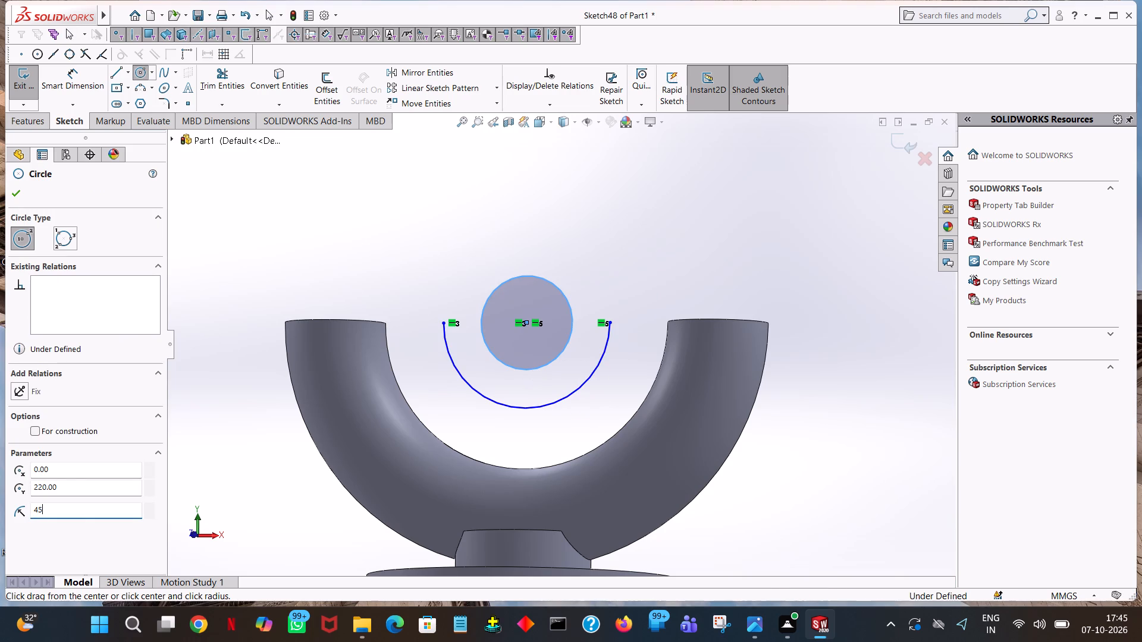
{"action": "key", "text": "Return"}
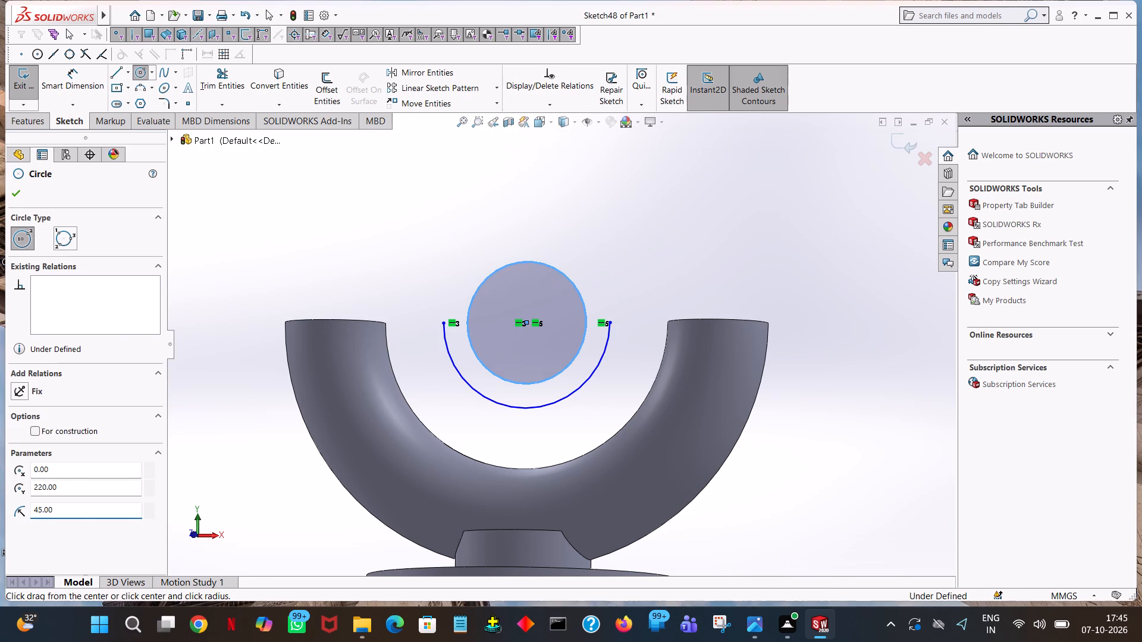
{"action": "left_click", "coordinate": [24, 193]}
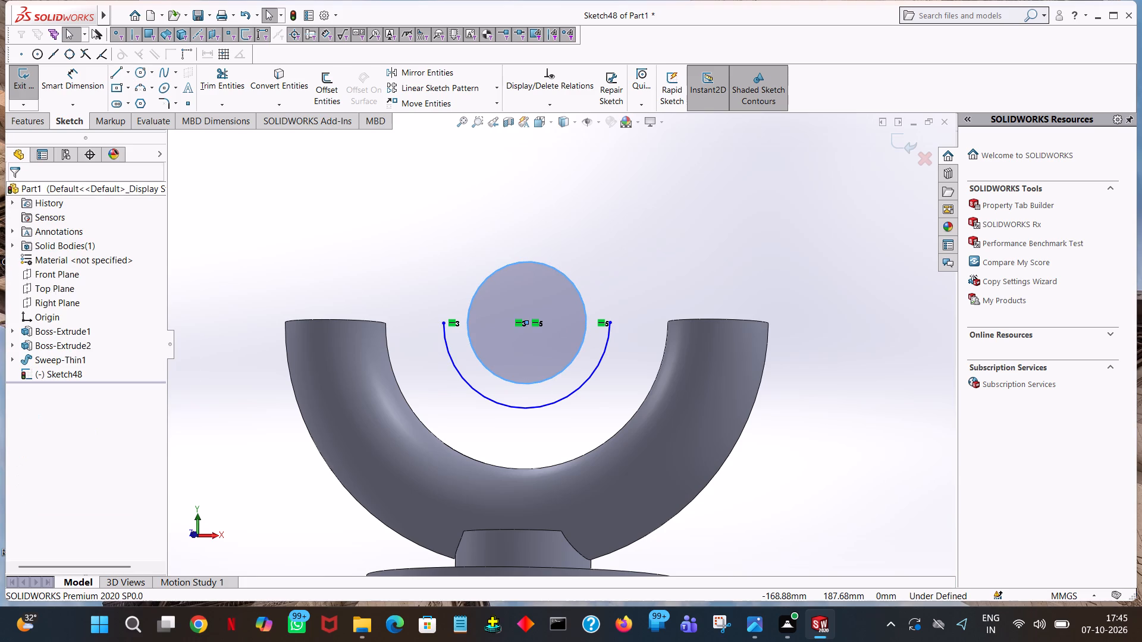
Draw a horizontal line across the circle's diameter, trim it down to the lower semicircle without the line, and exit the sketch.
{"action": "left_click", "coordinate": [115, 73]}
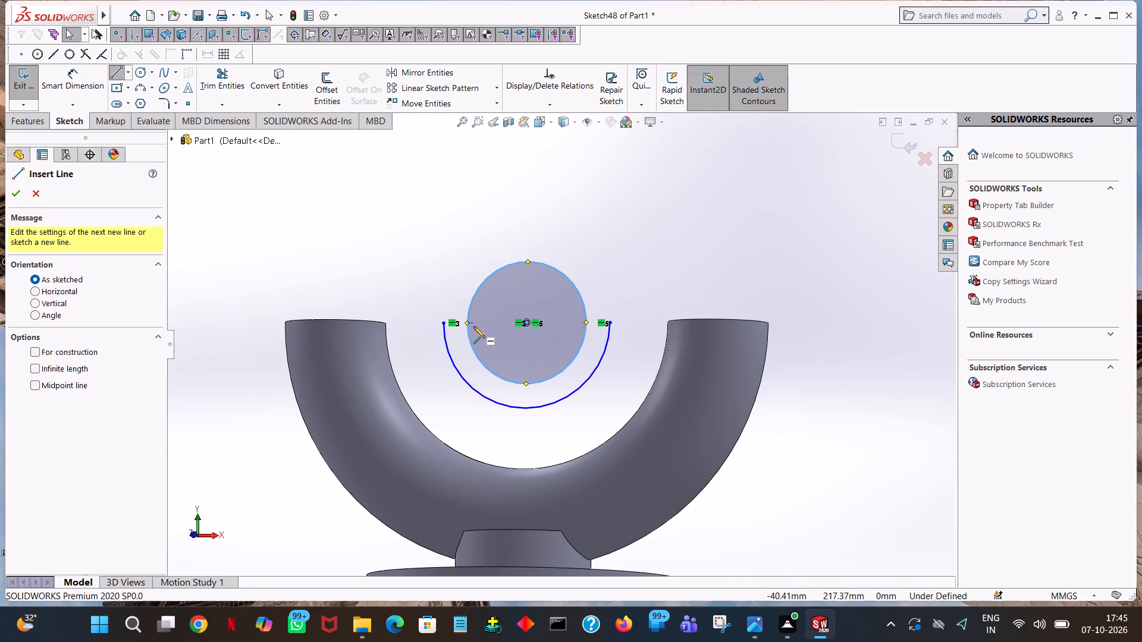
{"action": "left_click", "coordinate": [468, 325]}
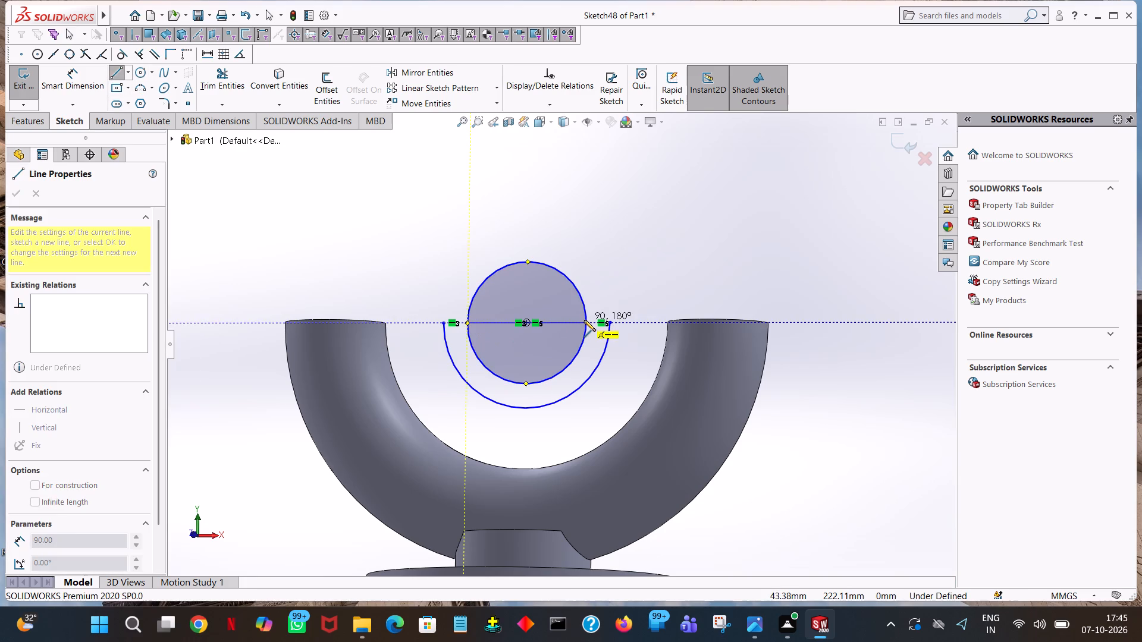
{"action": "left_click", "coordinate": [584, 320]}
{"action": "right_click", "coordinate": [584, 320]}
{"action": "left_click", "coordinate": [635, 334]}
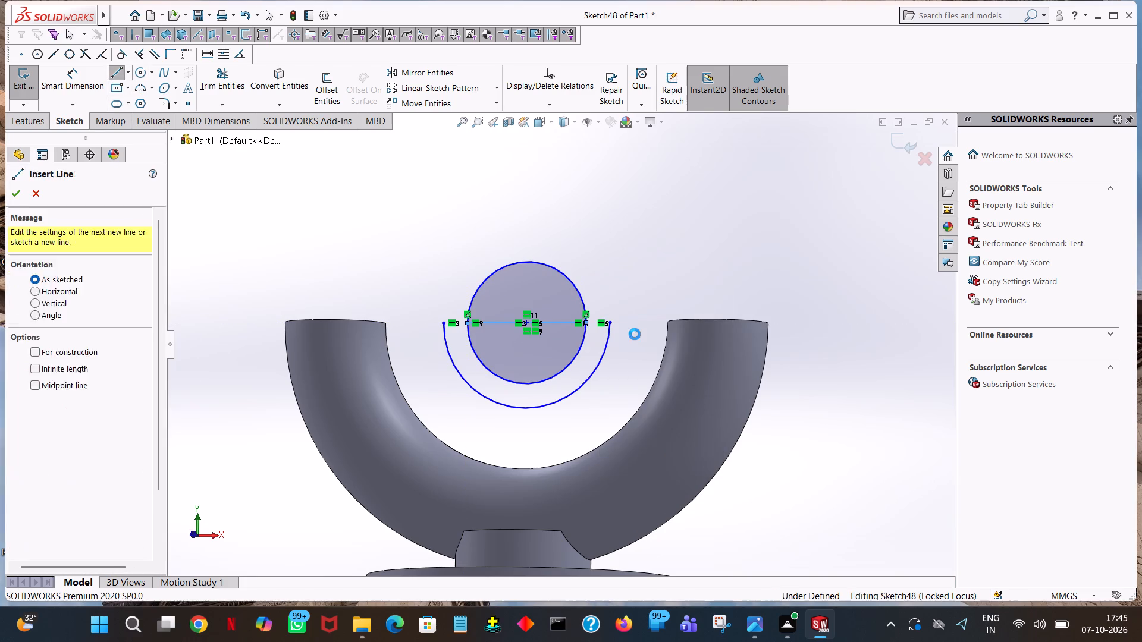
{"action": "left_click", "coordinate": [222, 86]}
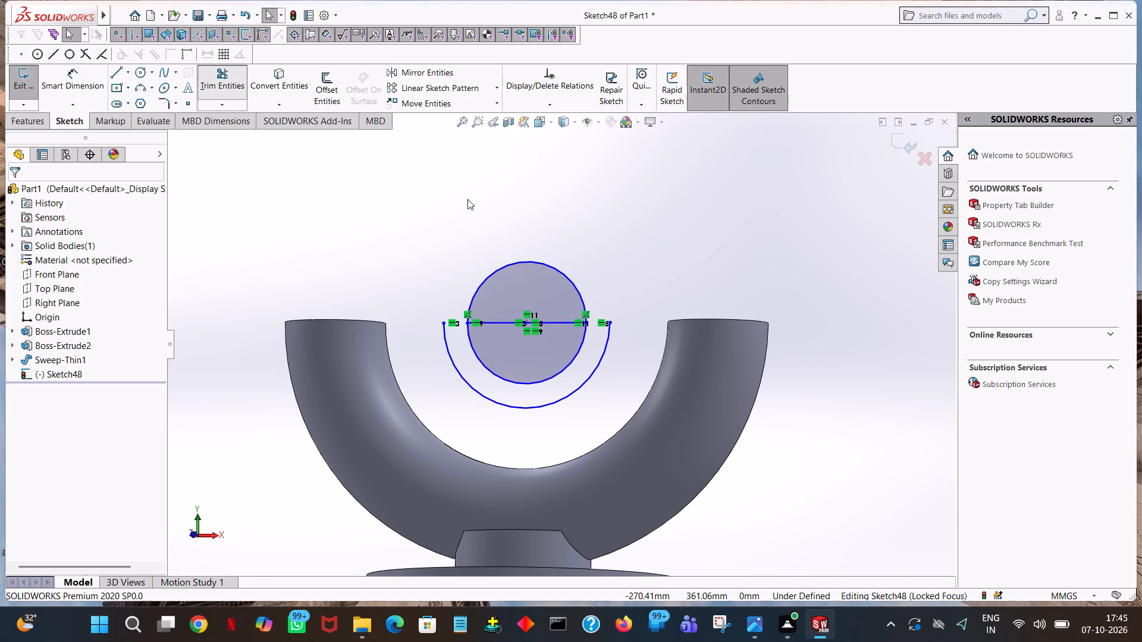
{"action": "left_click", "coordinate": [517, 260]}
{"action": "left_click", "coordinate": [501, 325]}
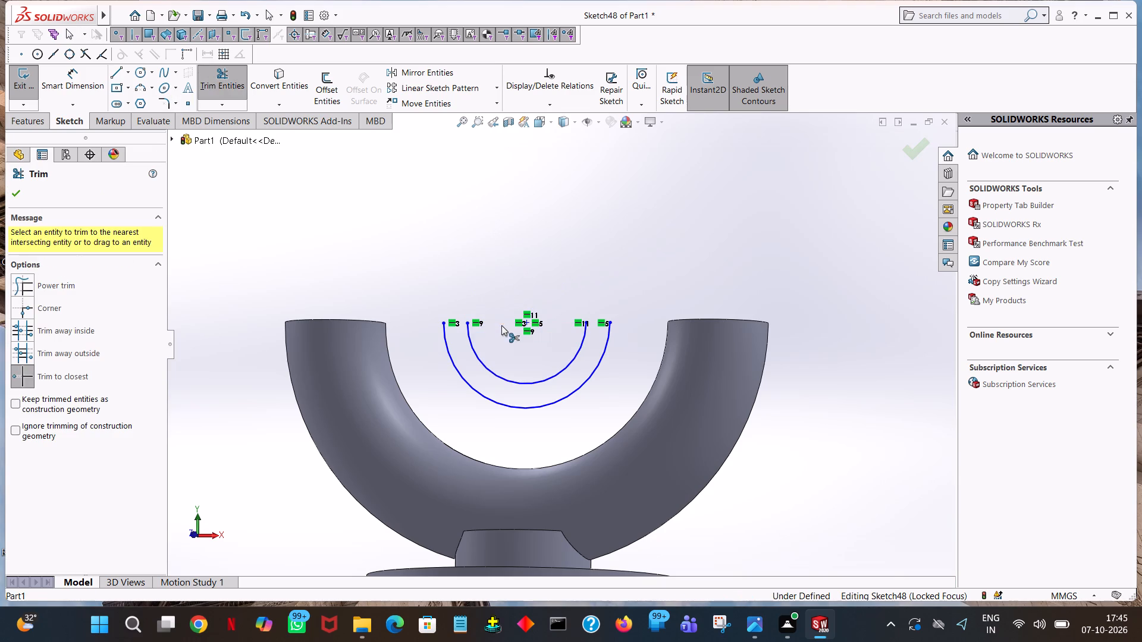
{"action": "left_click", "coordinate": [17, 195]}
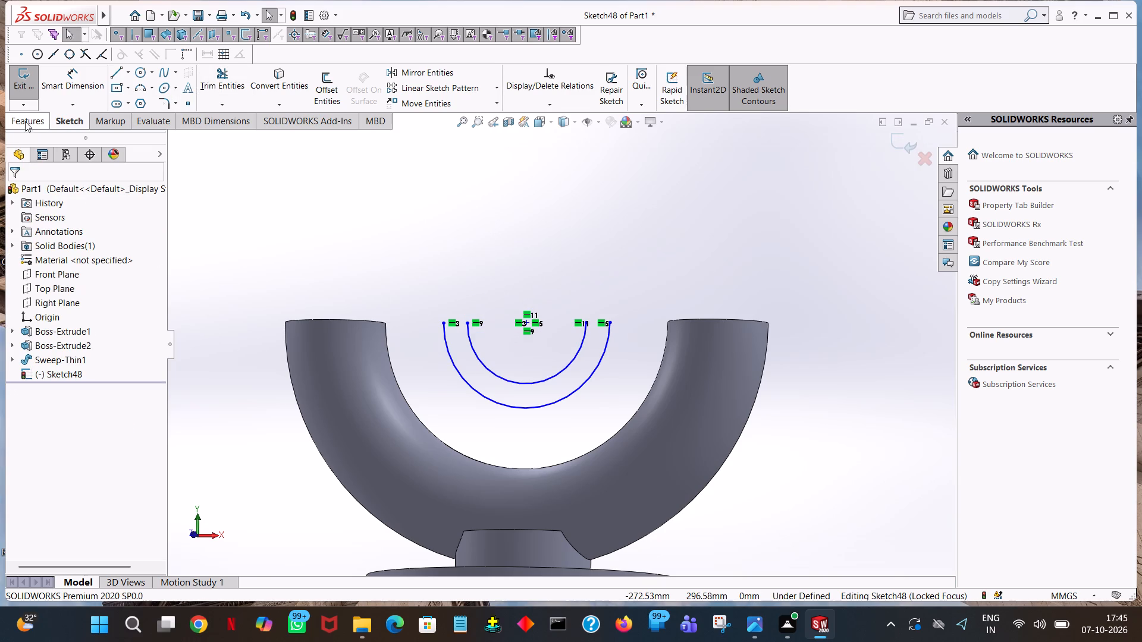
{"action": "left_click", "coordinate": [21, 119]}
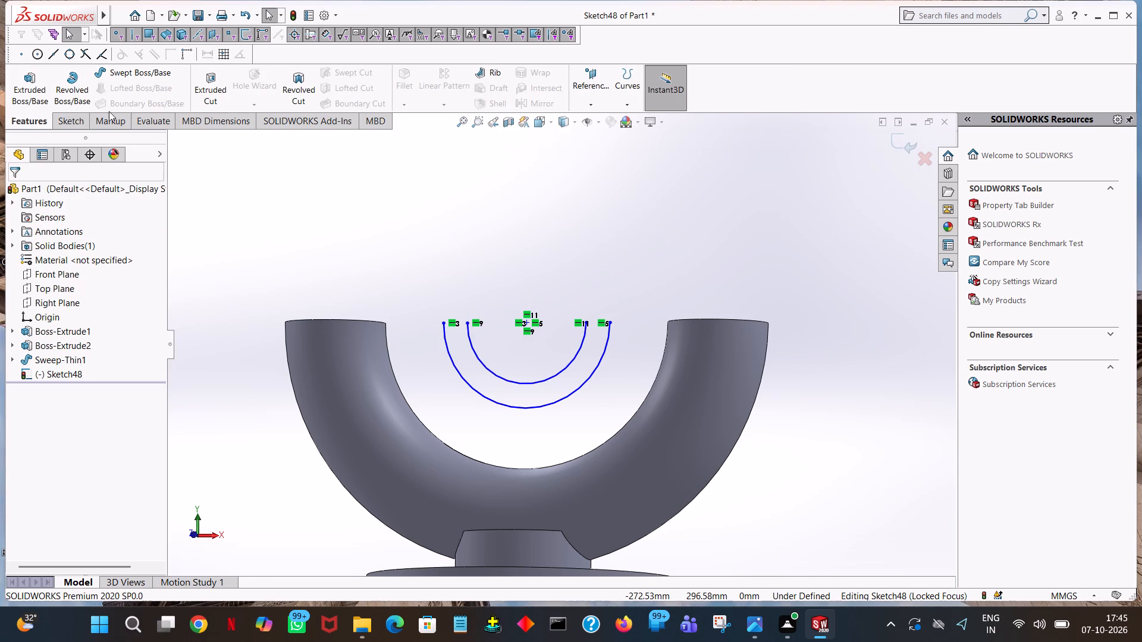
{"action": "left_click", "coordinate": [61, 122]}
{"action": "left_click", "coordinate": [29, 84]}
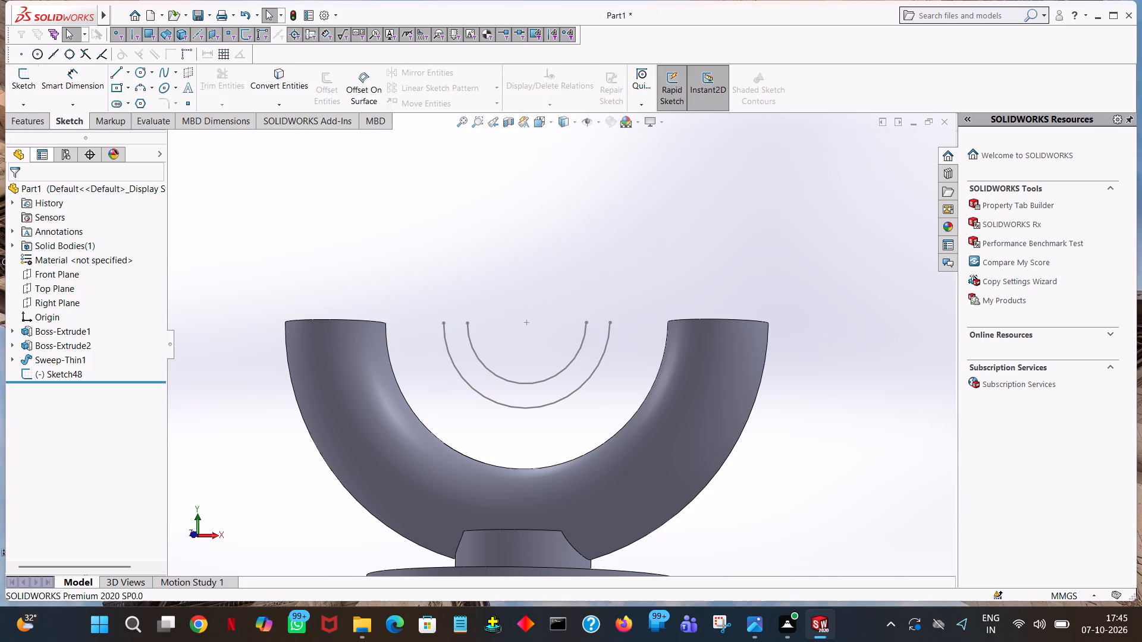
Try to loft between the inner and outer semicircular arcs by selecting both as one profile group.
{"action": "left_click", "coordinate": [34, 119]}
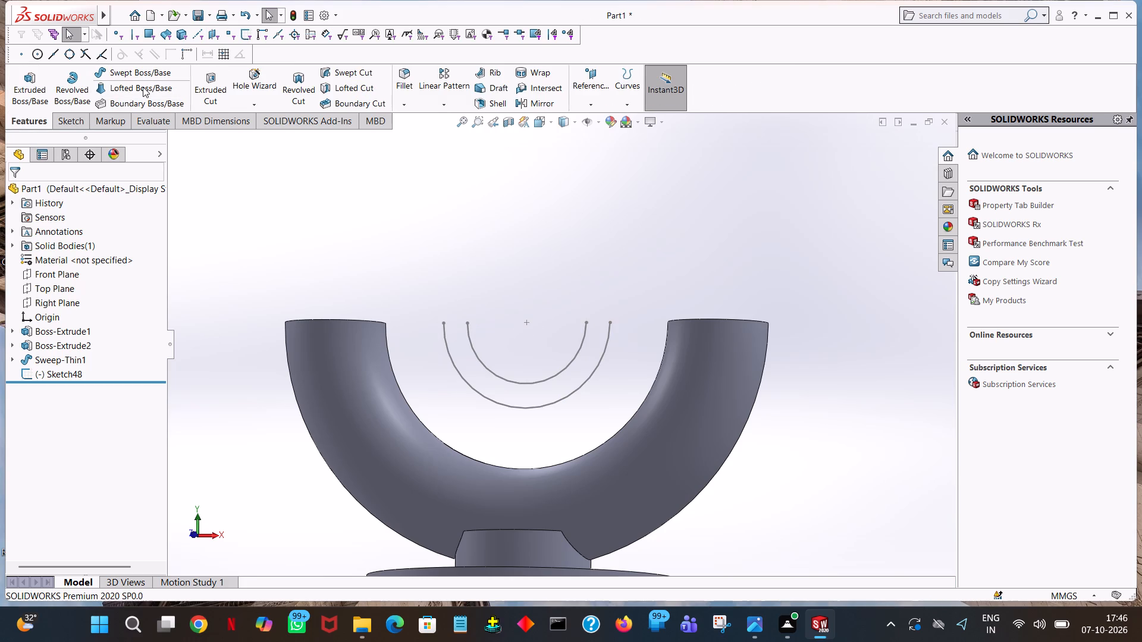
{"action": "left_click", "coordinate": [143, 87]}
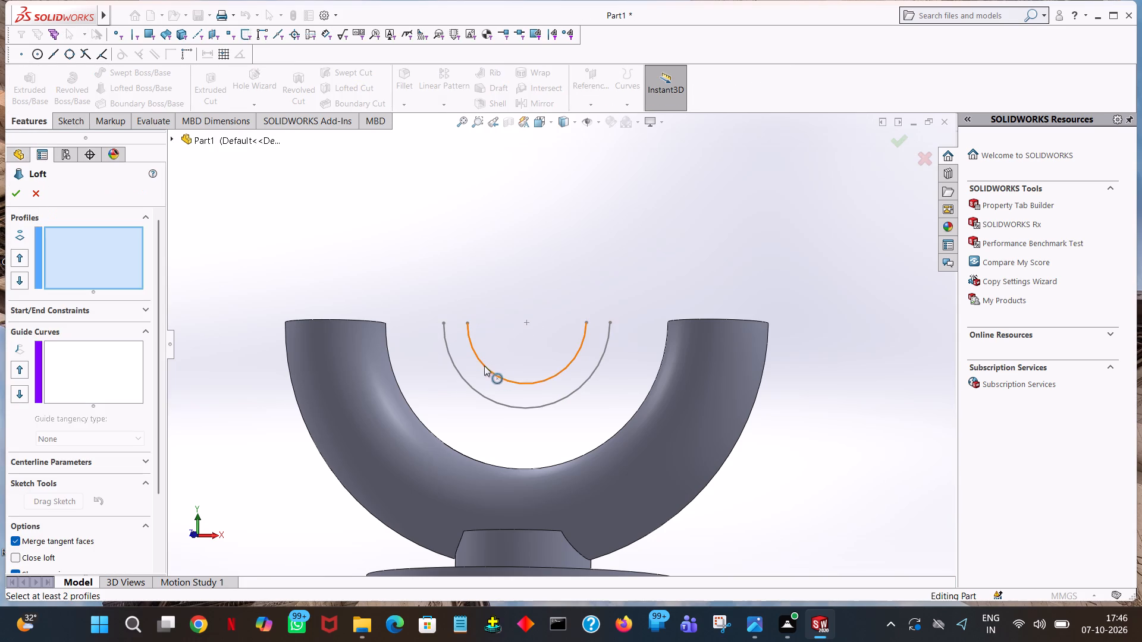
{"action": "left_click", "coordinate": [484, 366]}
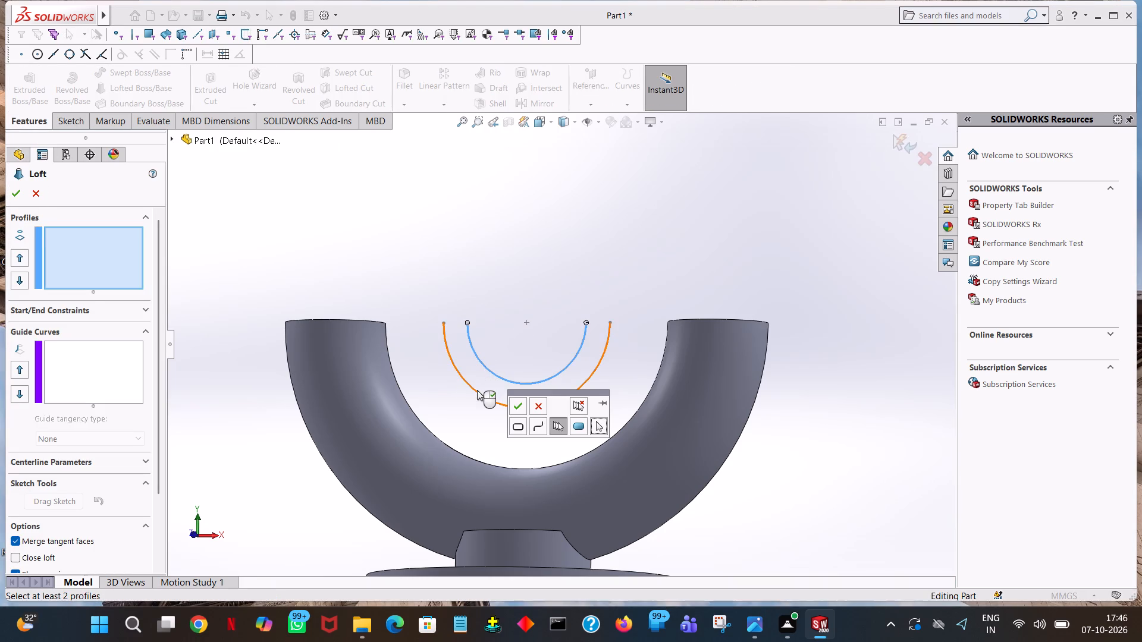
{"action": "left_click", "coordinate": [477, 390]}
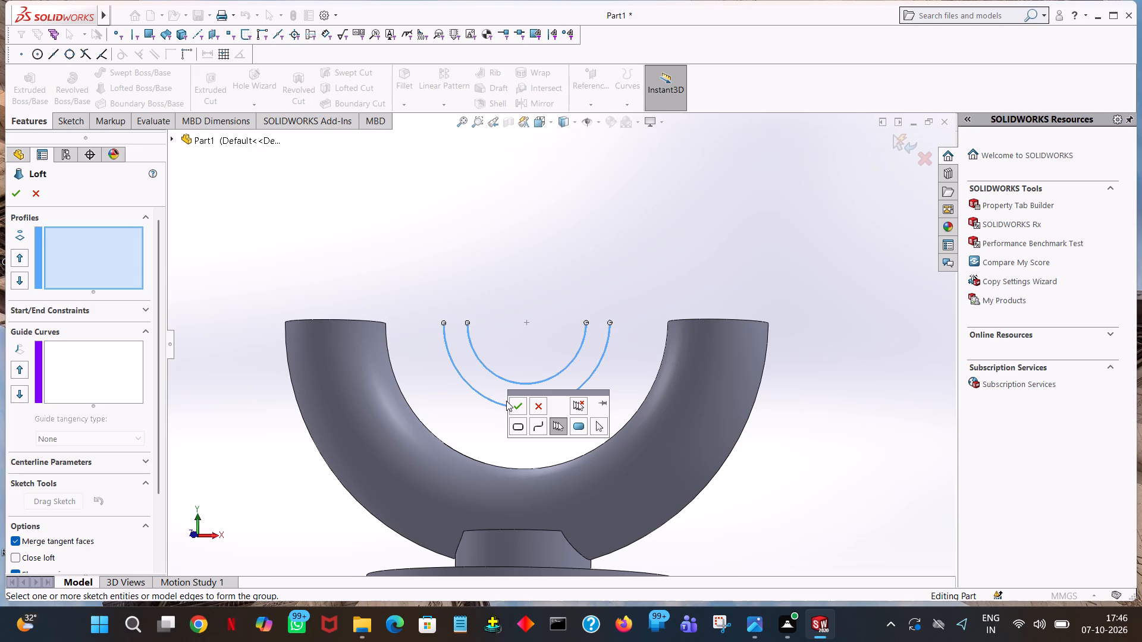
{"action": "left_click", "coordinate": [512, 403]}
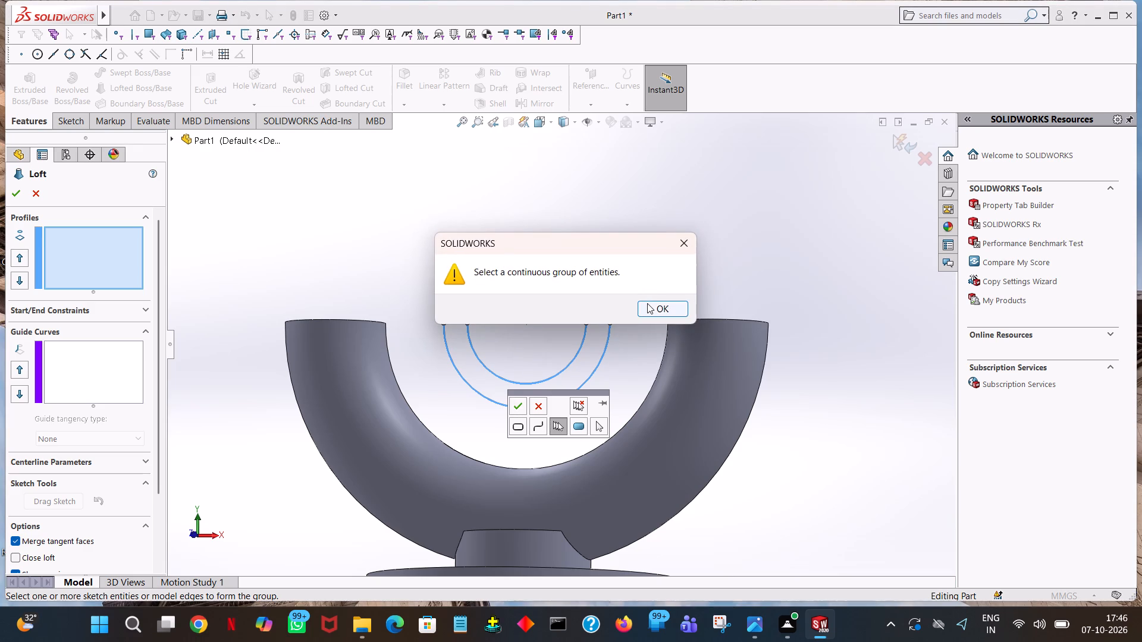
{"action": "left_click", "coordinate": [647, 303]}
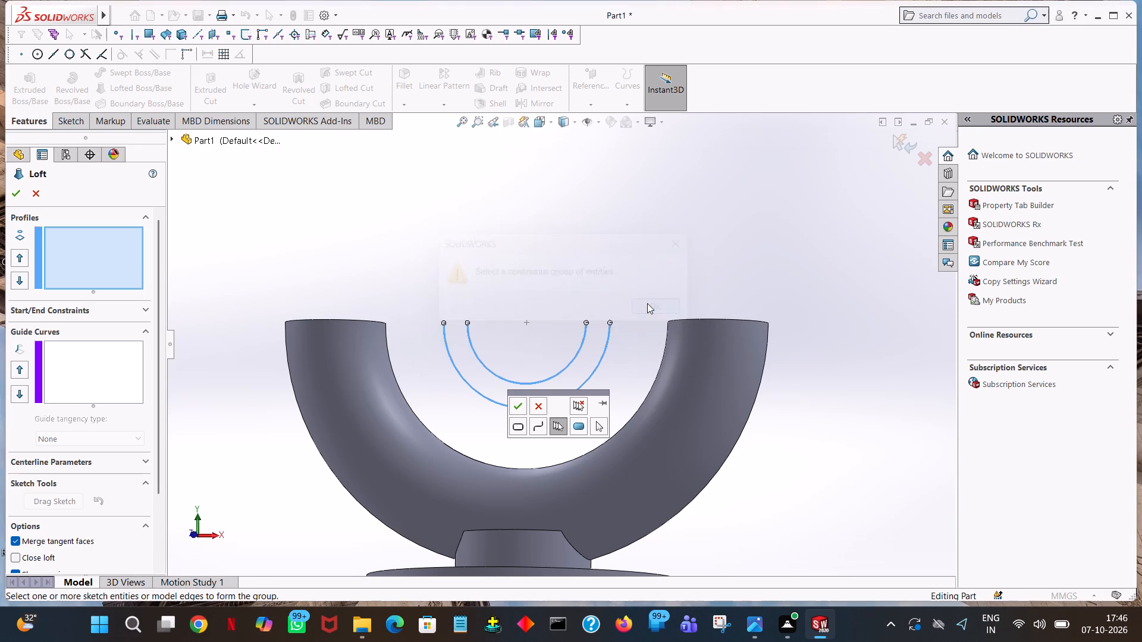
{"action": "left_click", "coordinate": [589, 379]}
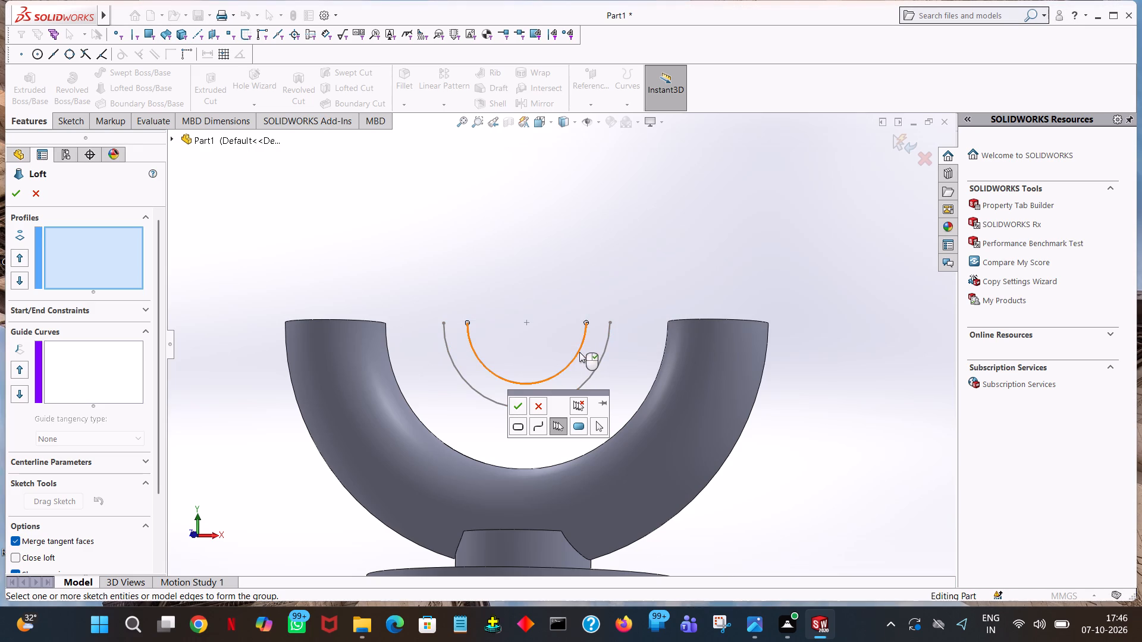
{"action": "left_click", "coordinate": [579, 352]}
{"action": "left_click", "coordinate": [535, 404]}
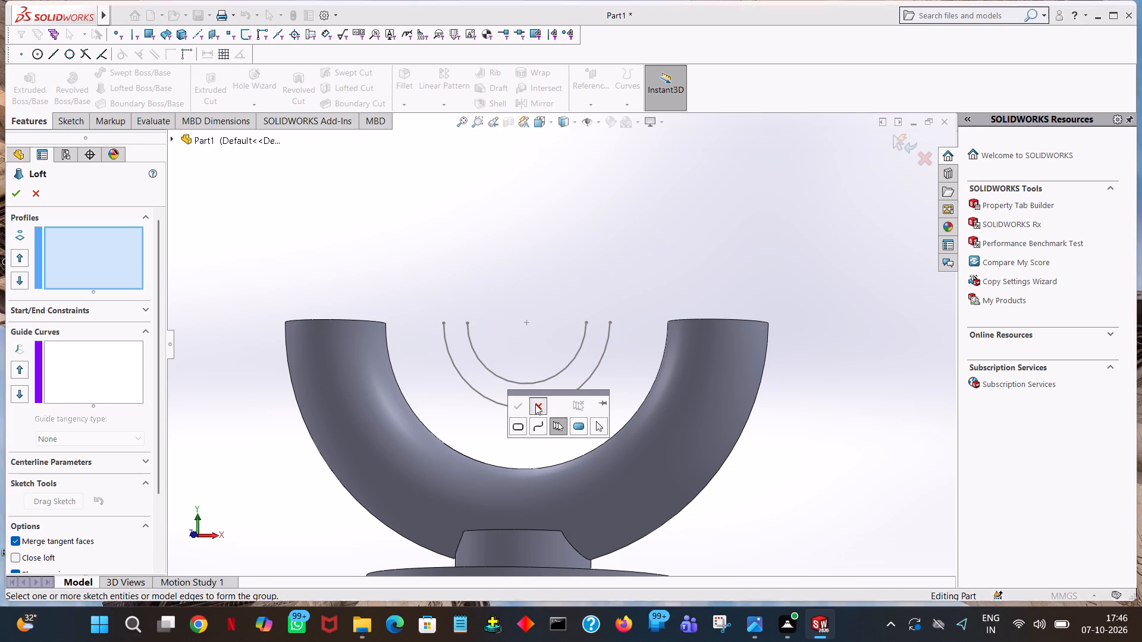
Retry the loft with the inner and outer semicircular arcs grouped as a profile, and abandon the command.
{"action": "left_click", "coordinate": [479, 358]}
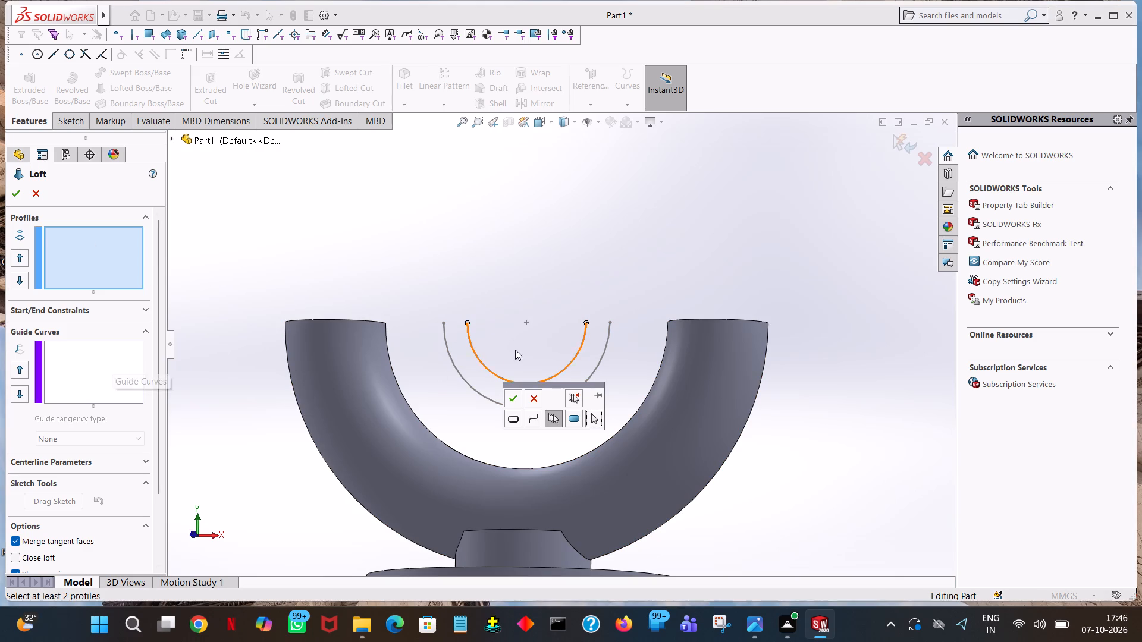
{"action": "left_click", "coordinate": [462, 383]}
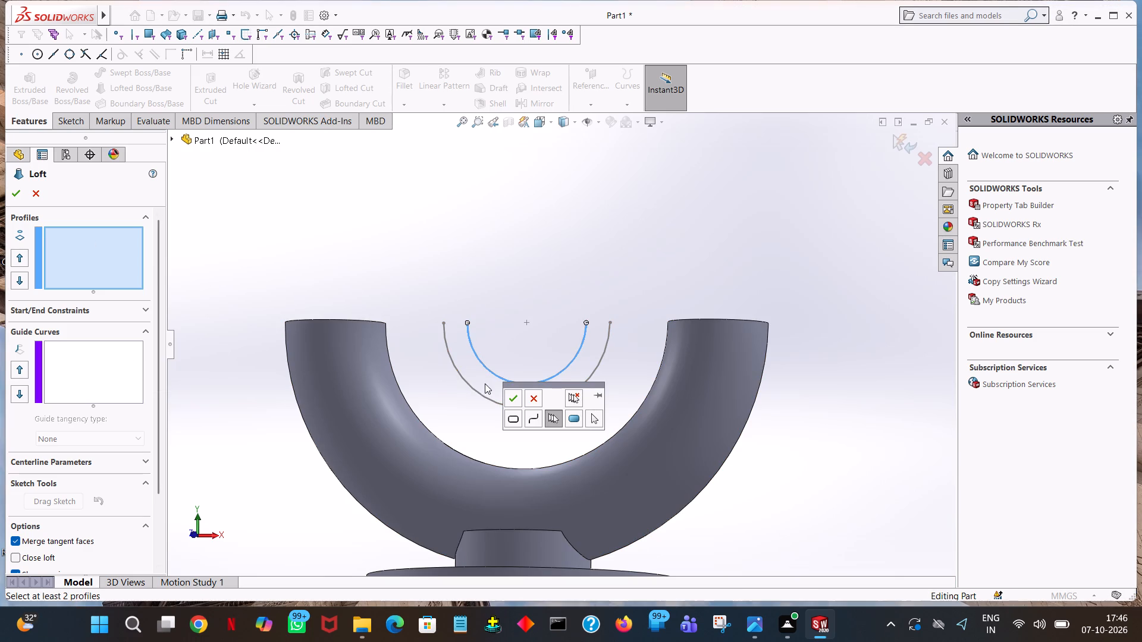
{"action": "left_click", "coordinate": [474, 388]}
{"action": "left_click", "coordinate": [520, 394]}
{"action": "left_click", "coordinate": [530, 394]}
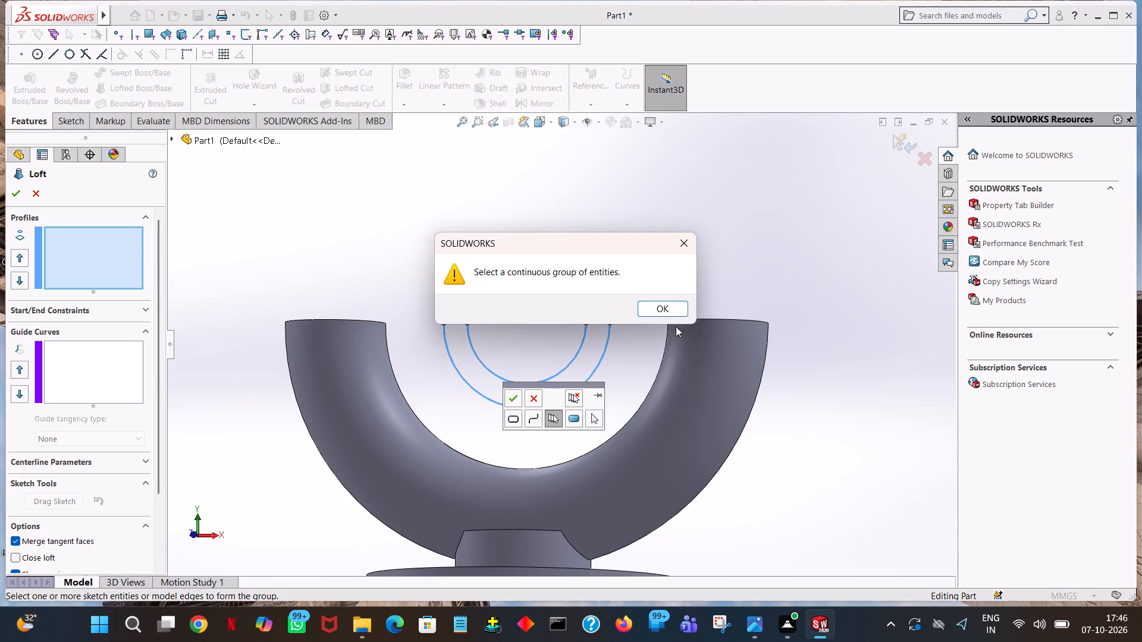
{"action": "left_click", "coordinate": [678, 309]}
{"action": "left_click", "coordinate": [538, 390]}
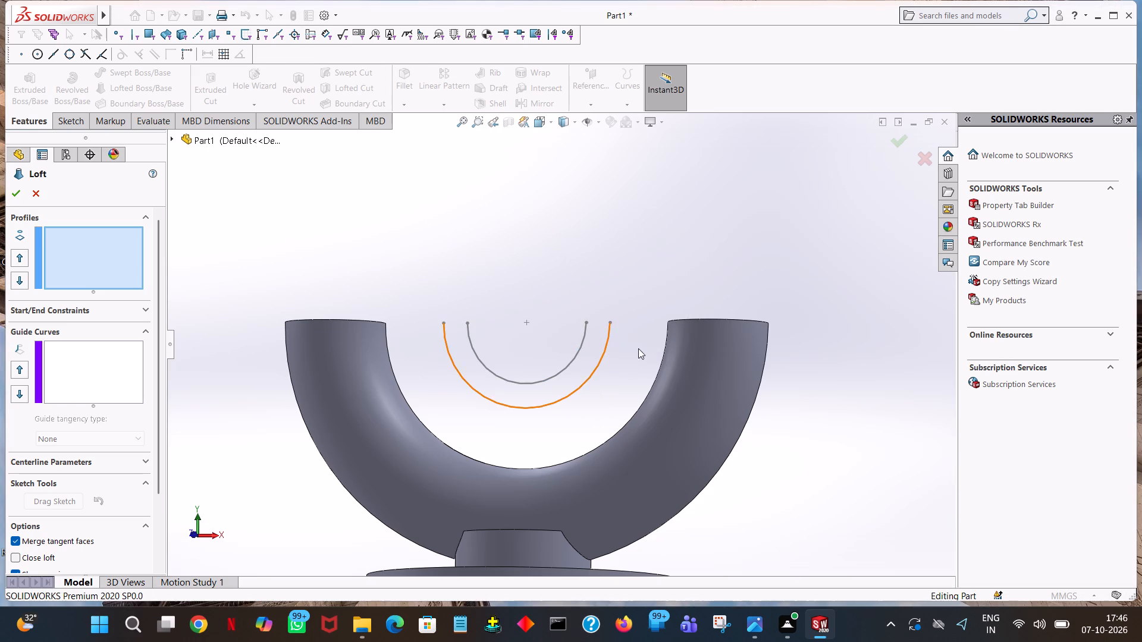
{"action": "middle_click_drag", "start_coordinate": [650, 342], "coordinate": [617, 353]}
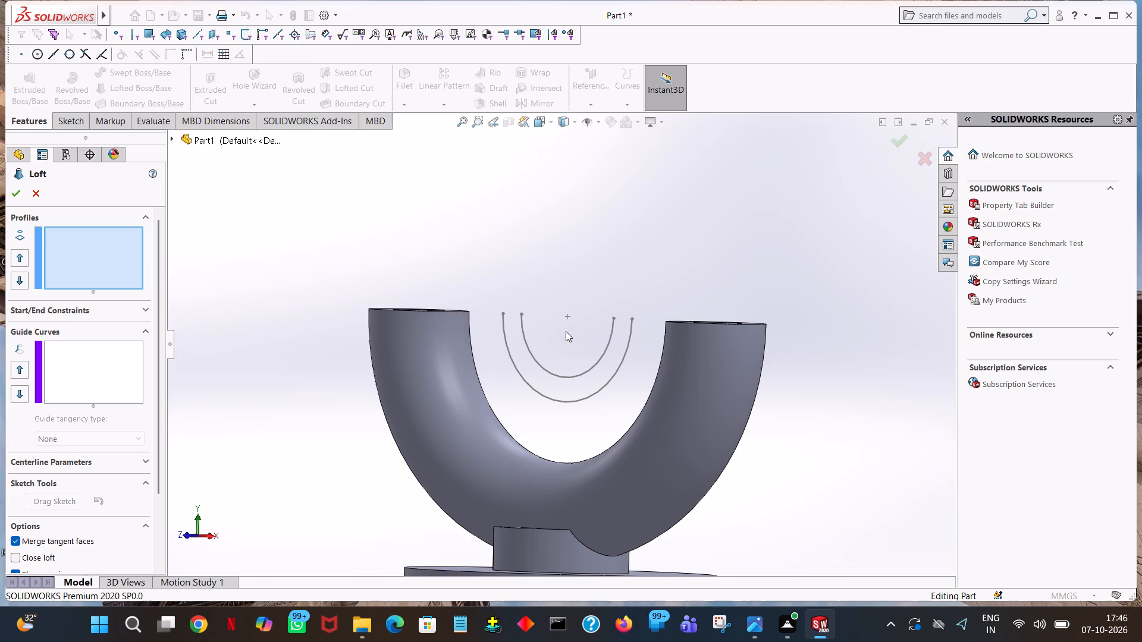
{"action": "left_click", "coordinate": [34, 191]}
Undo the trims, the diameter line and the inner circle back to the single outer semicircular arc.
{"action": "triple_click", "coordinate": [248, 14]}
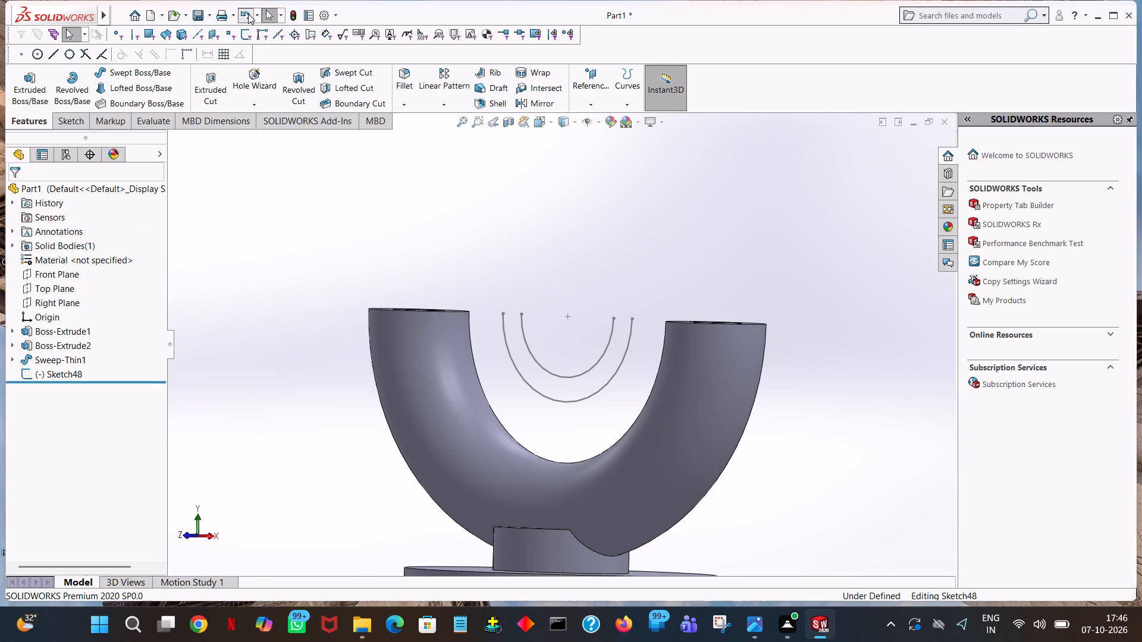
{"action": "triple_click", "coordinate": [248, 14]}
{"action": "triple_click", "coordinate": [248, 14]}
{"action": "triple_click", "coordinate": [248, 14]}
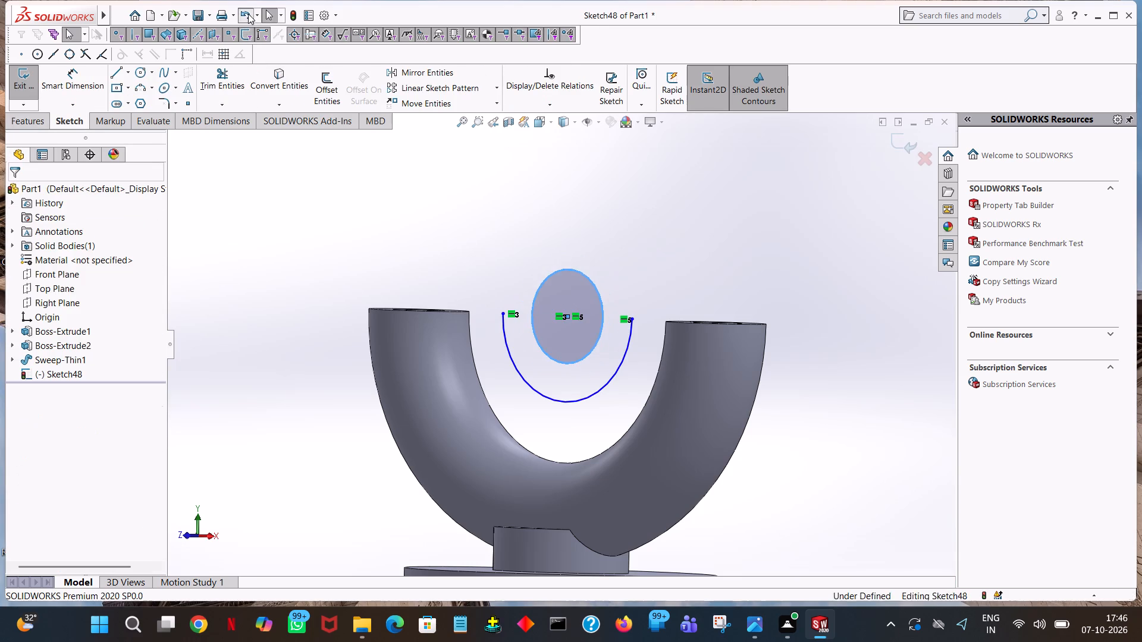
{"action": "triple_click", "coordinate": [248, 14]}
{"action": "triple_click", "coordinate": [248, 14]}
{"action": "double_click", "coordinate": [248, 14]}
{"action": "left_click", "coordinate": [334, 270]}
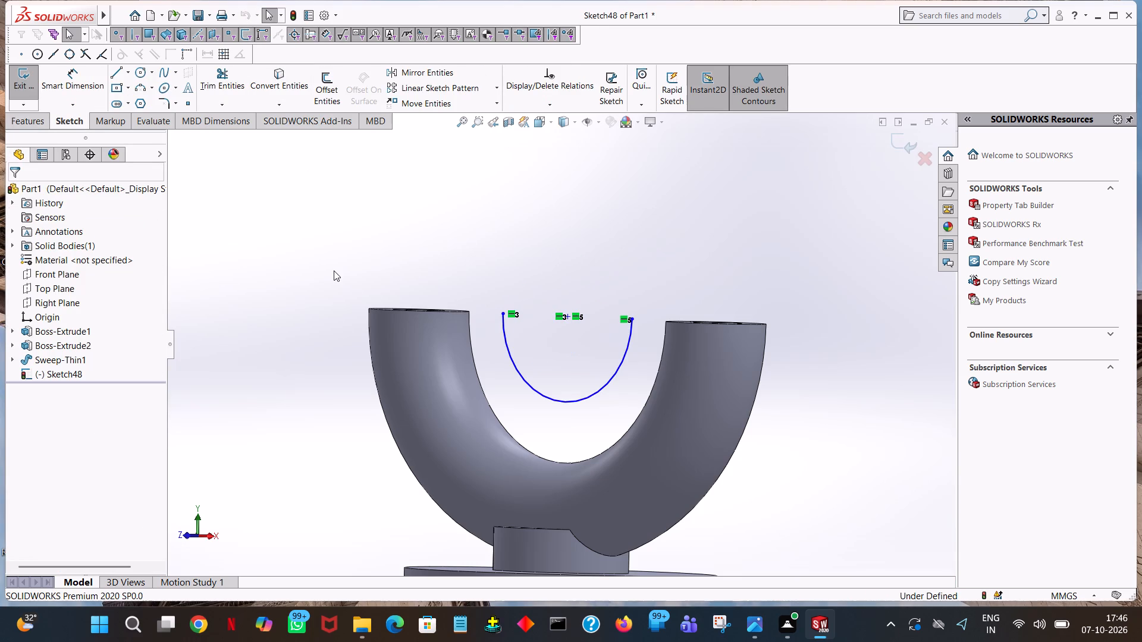
Trim away the remaining semicircular arc between the tube's arms and exit the sketch.
{"action": "left_click", "coordinate": [217, 79]}
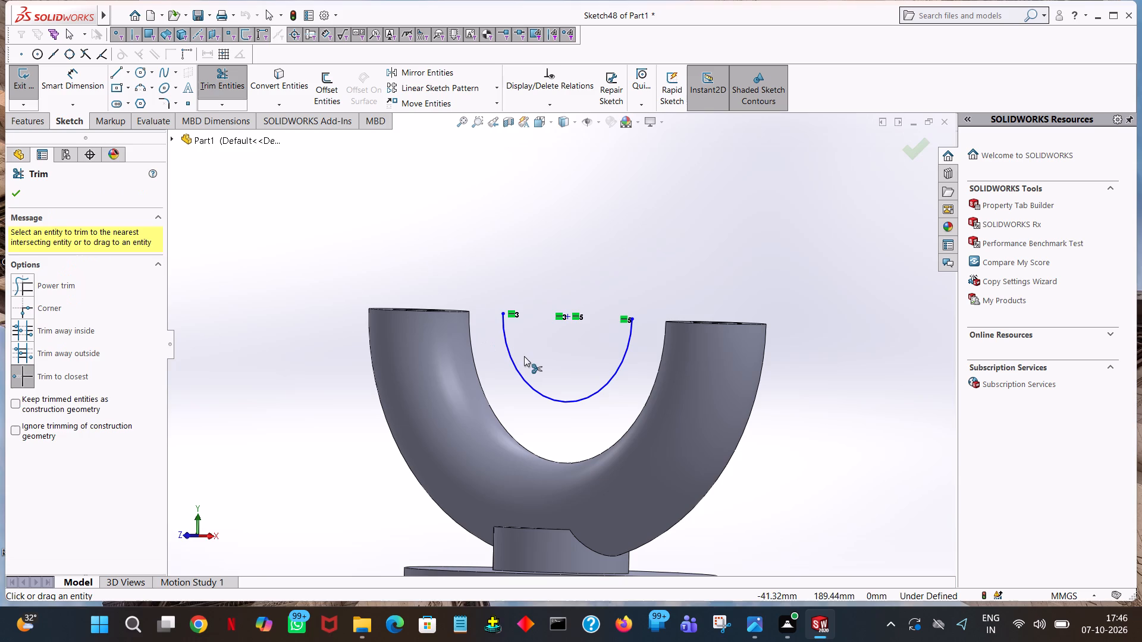
{"action": "left_click", "coordinate": [516, 367]}
{"action": "left_click", "coordinate": [19, 193]}
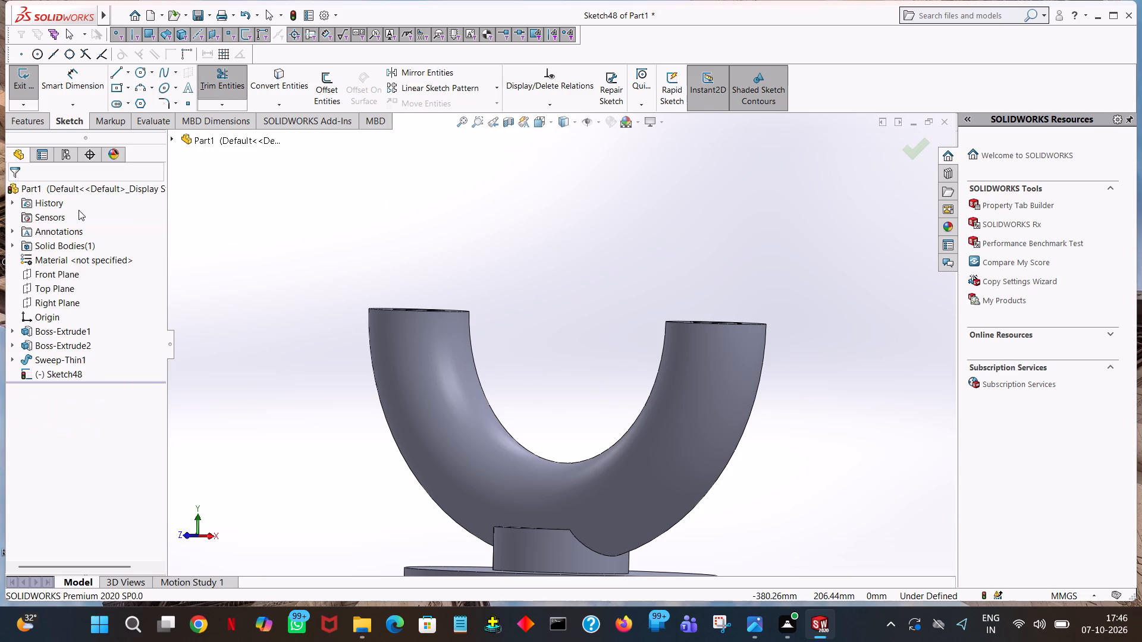
{"action": "left_click", "coordinate": [76, 359]}
{"action": "right_click", "coordinate": [76, 359]}
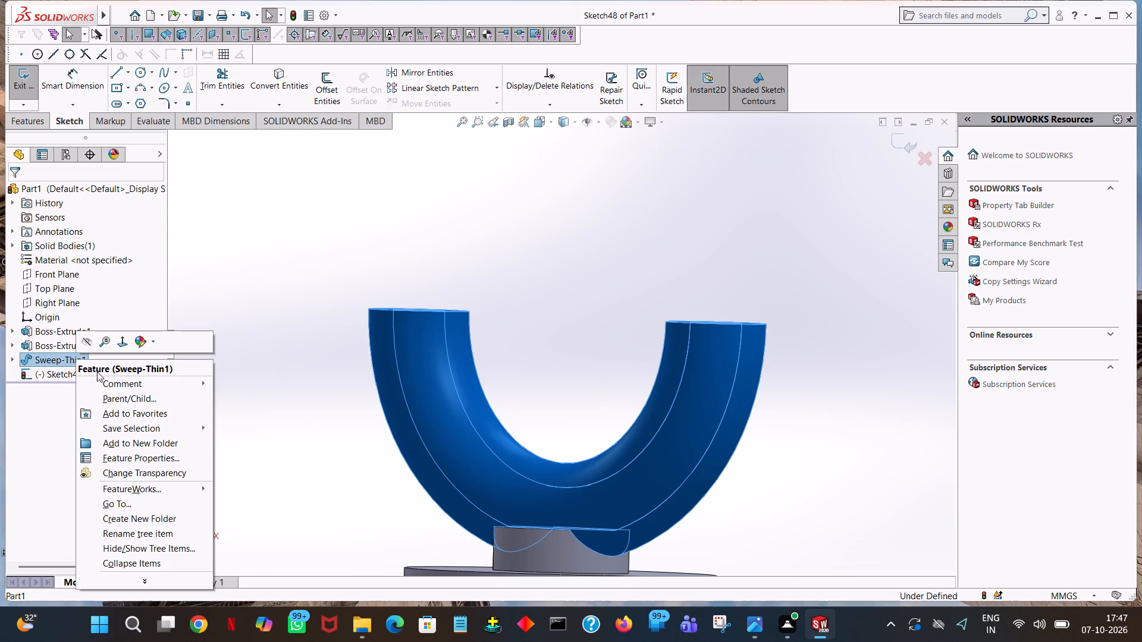
{"action": "left_click", "coordinate": [233, 217]}
{"action": "left_click", "coordinate": [33, 77]}
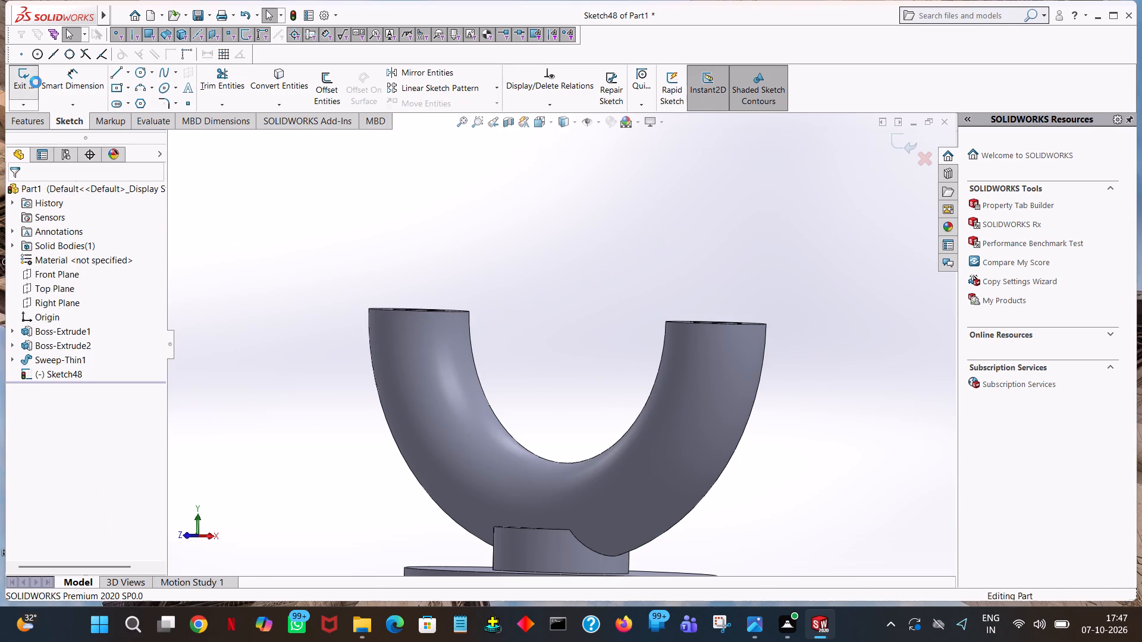
Delete the U-shaped Sweep-Thin1 feature and its semicircular path sketch, Sketch3.
{"action": "left_click", "coordinate": [58, 359]}
{"action": "right_click", "coordinate": [58, 359]}
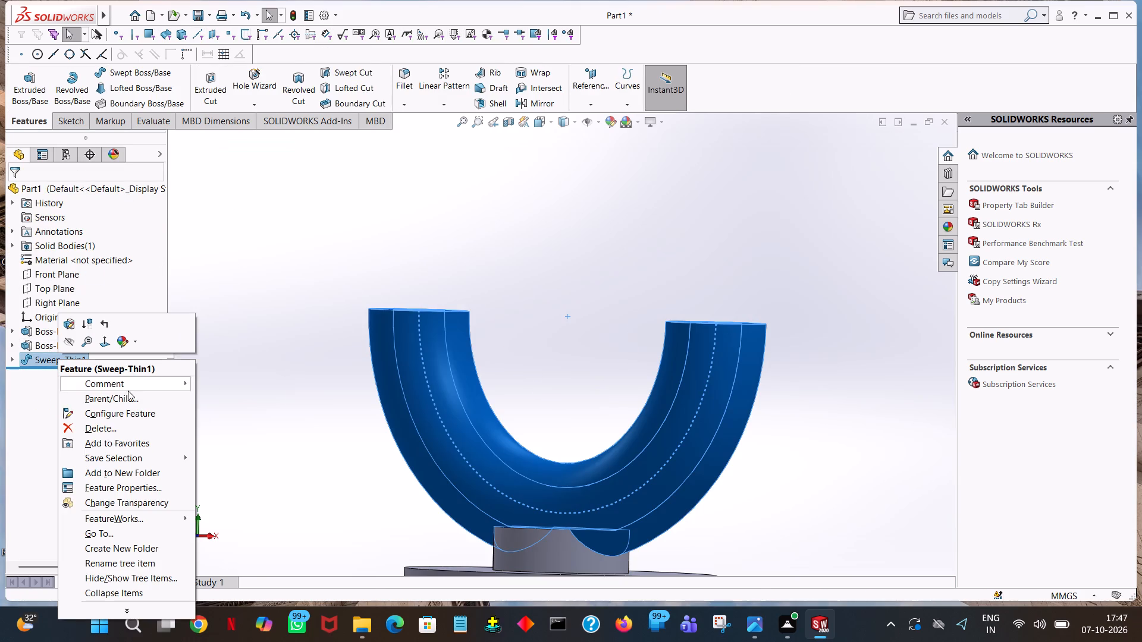
{"action": "left_click", "coordinate": [110, 430]}
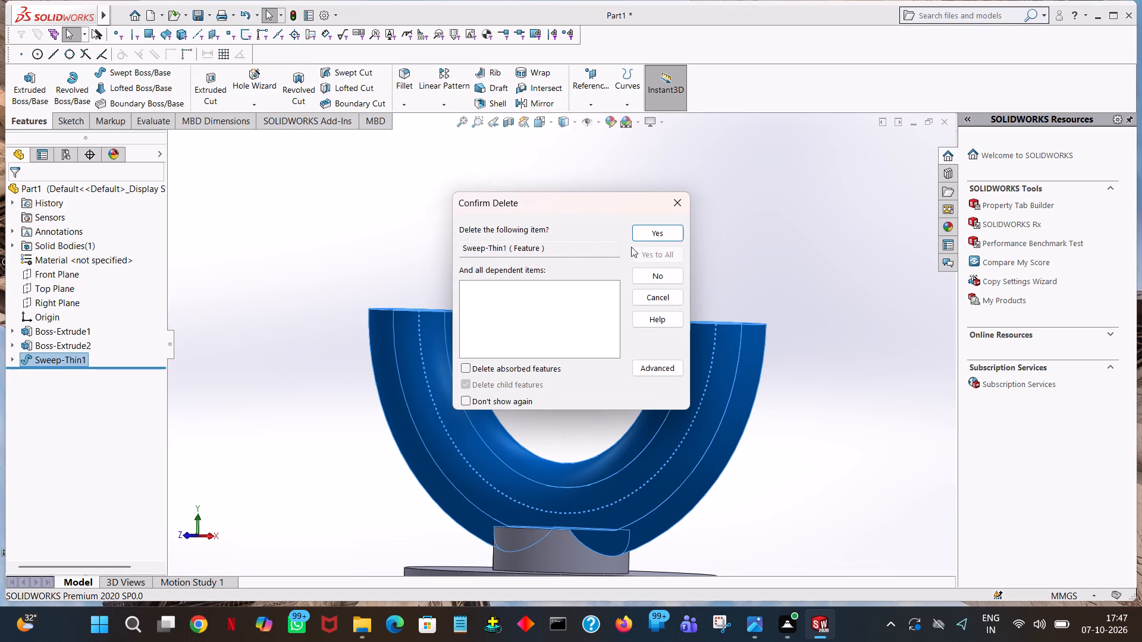
{"action": "left_click", "coordinate": [663, 238]}
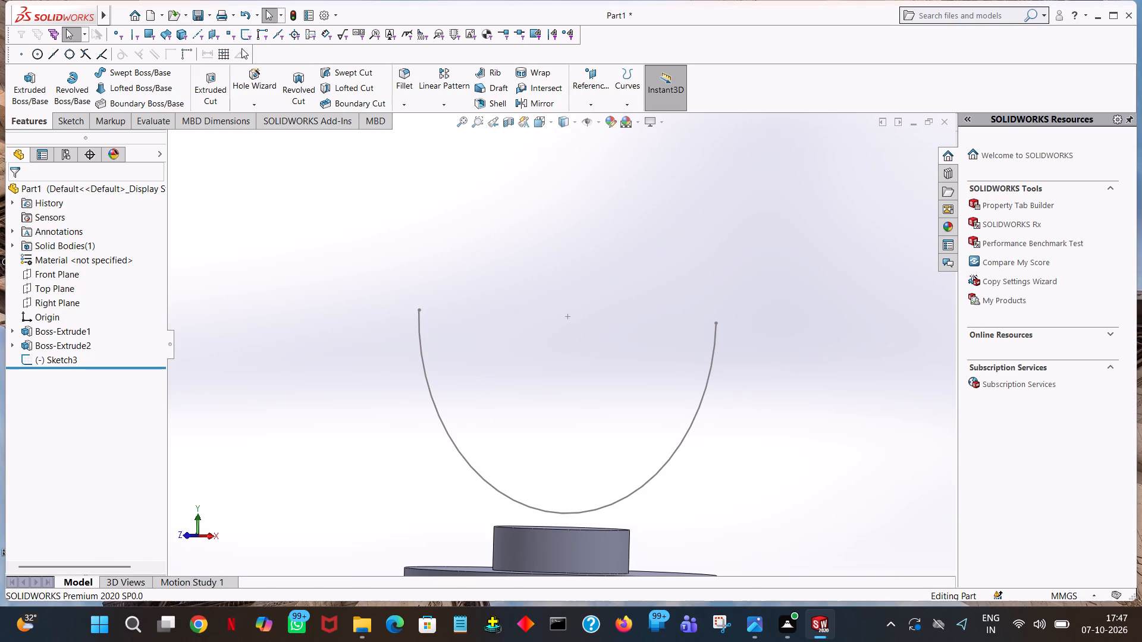
{"action": "left_click", "coordinate": [39, 360]}
{"action": "right_click", "coordinate": [39, 360]}
{"action": "left_click", "coordinate": [74, 446]}
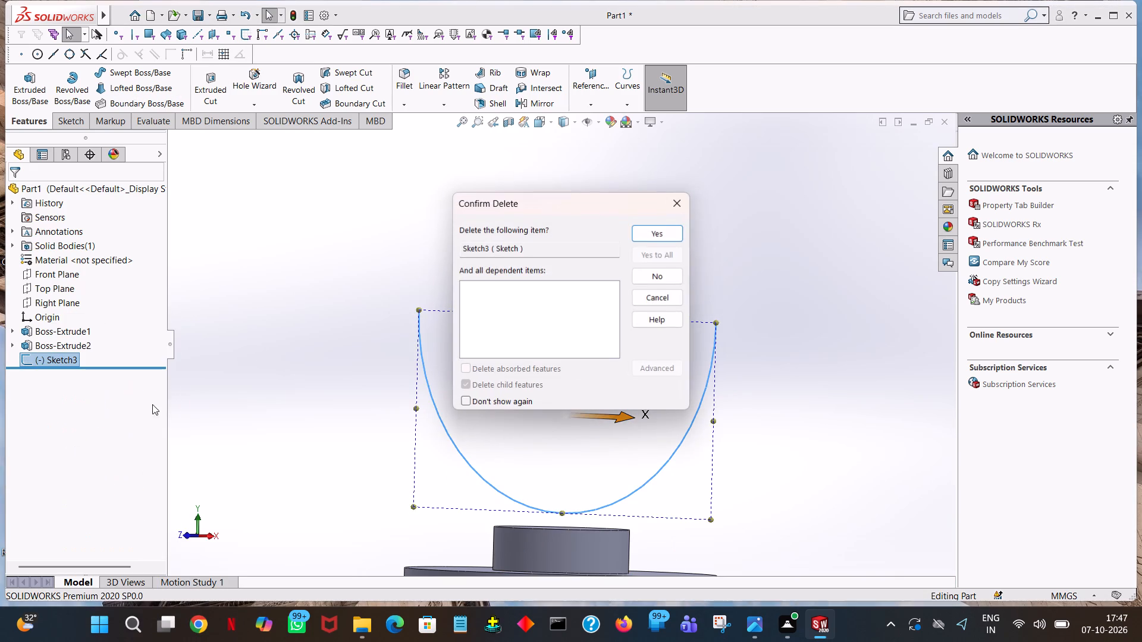
{"action": "left_click", "coordinate": [650, 230]}
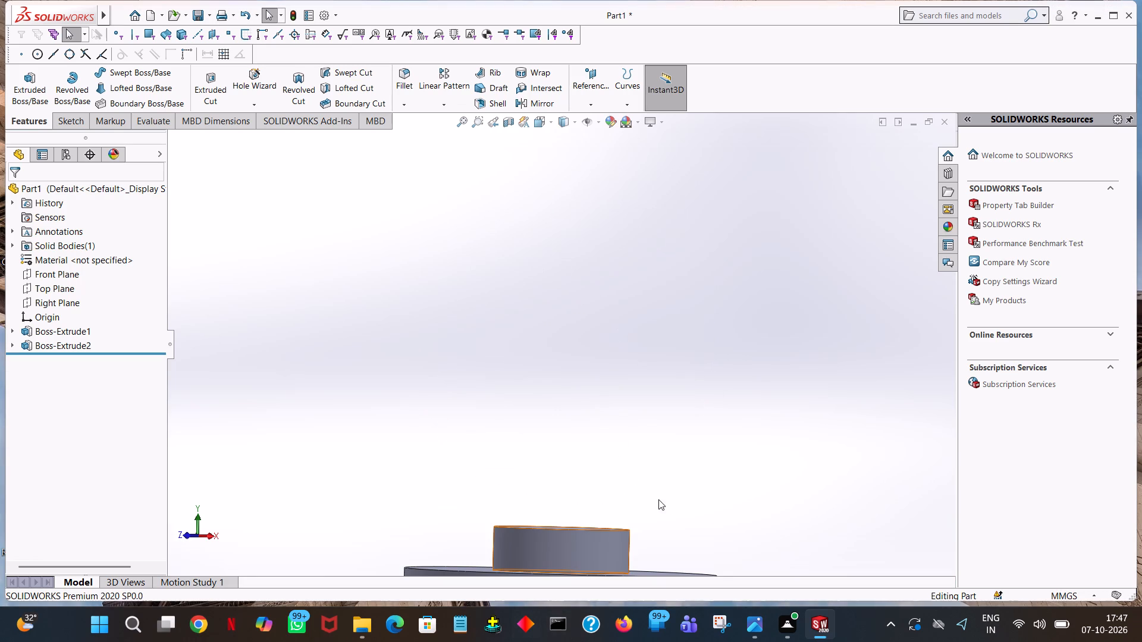
Start a sketch on the Front Plane and draw a 220 mm vertical line upward from the origin.
{"action": "middle_click_drag", "start_coordinate": [673, 503], "coordinate": [736, 372], "text": "ctrl"}
{"action": "middle_click_drag", "start_coordinate": [773, 494], "coordinate": [786, 492]}
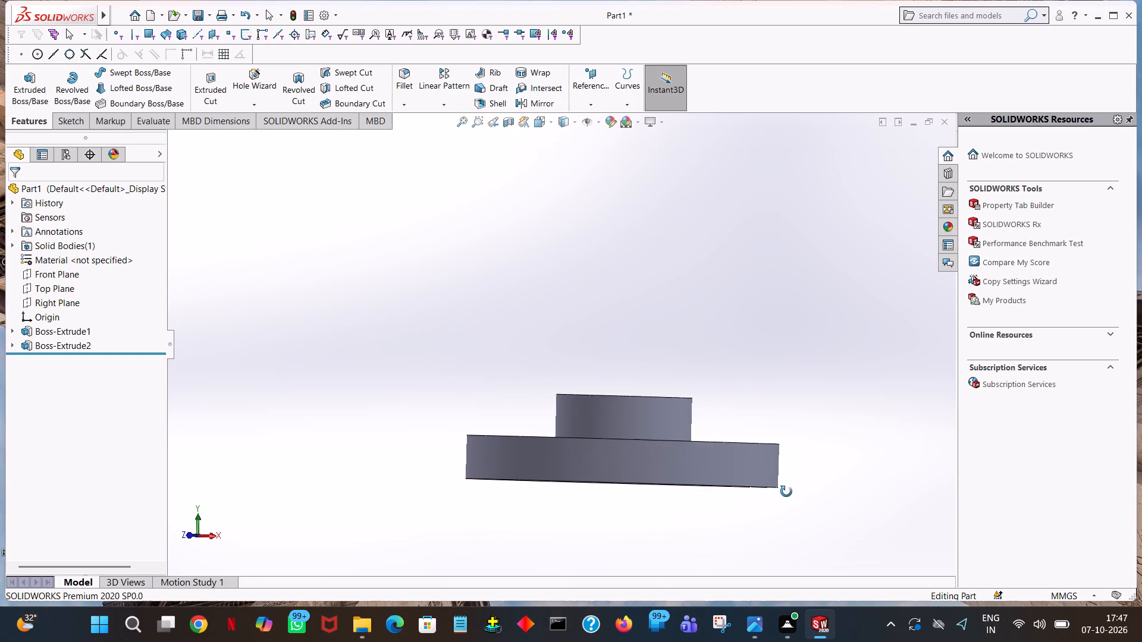
{"action": "middle_click_drag", "start_coordinate": [786, 492], "coordinate": [784, 521]}
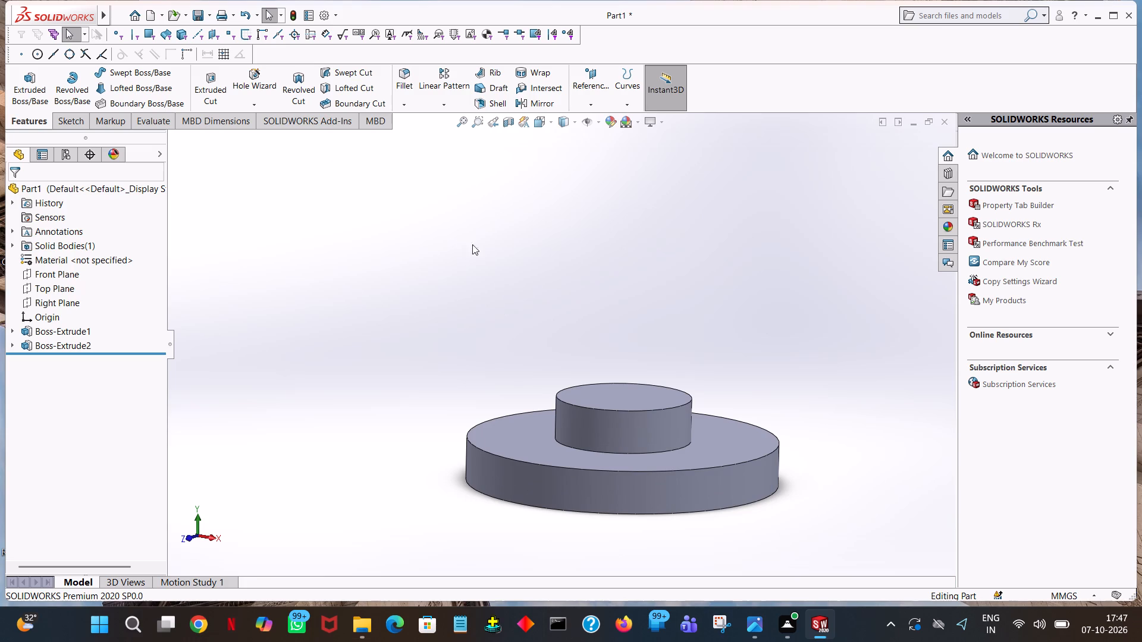
{"action": "left_click", "coordinate": [57, 275]}
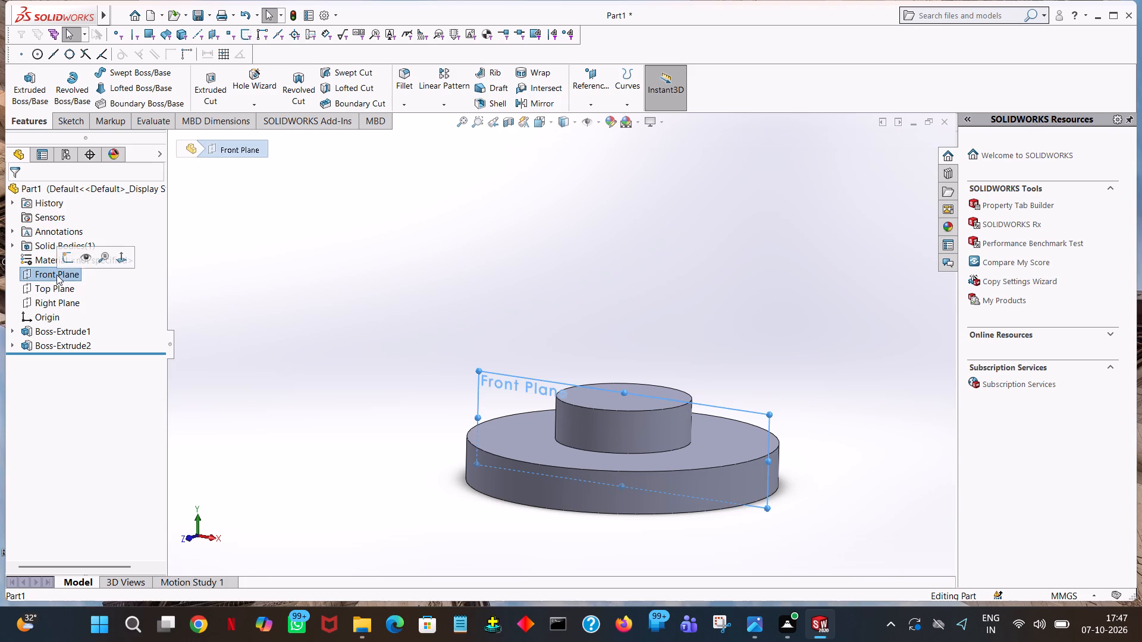
{"action": "left_click", "coordinate": [64, 252]}
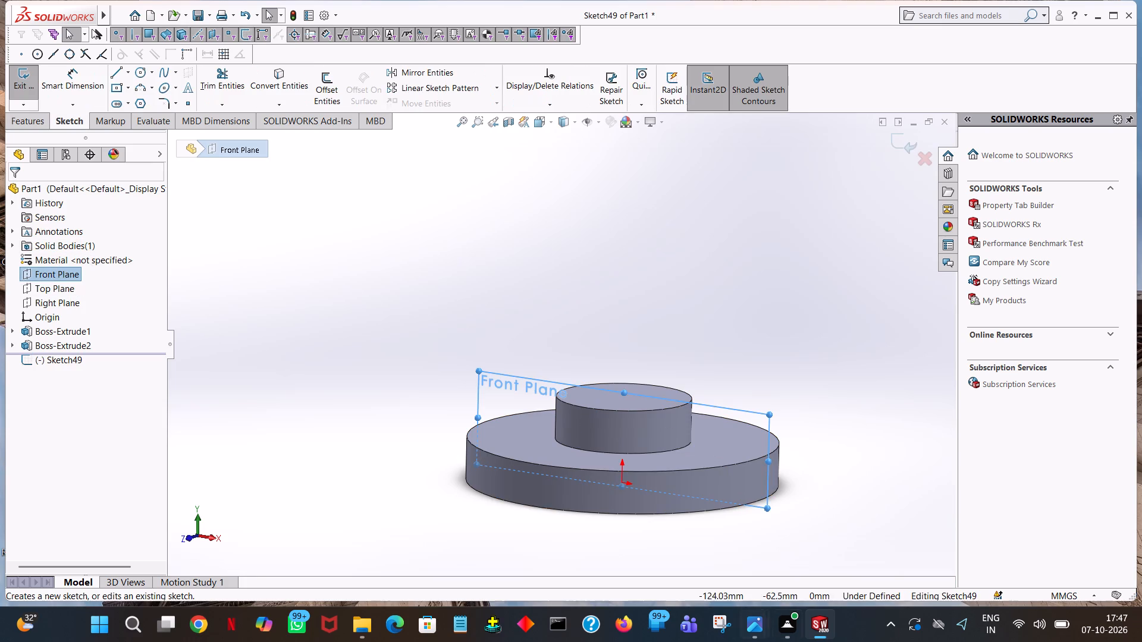
{"action": "key", "text": "space"}
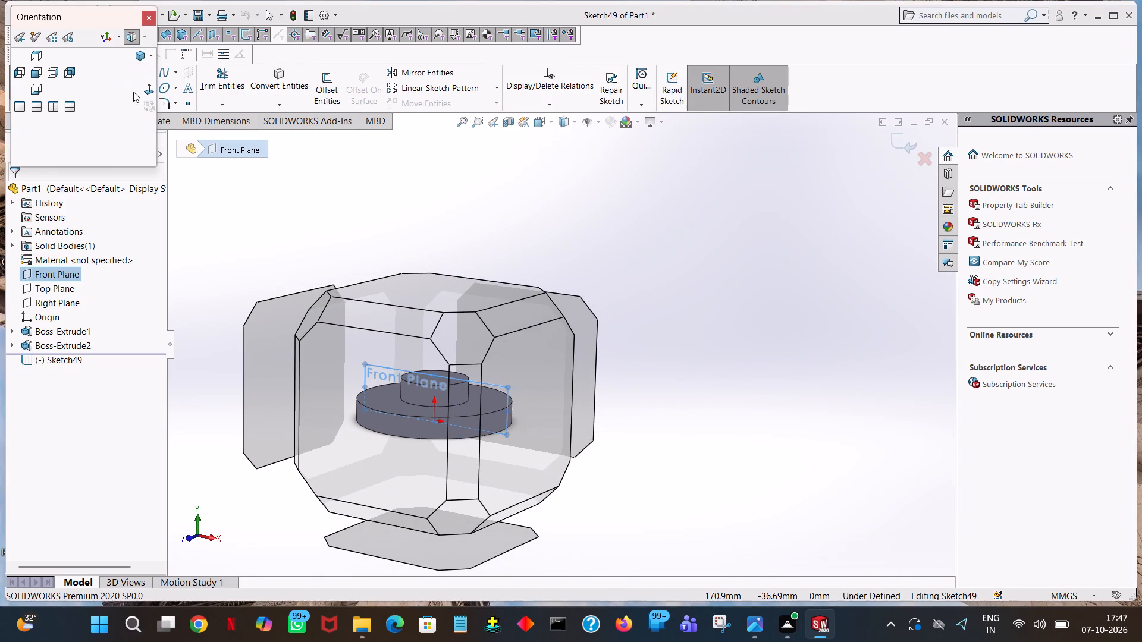
{"action": "left_click", "coordinate": [146, 96]}
{"action": "left_click", "coordinate": [114, 75]}
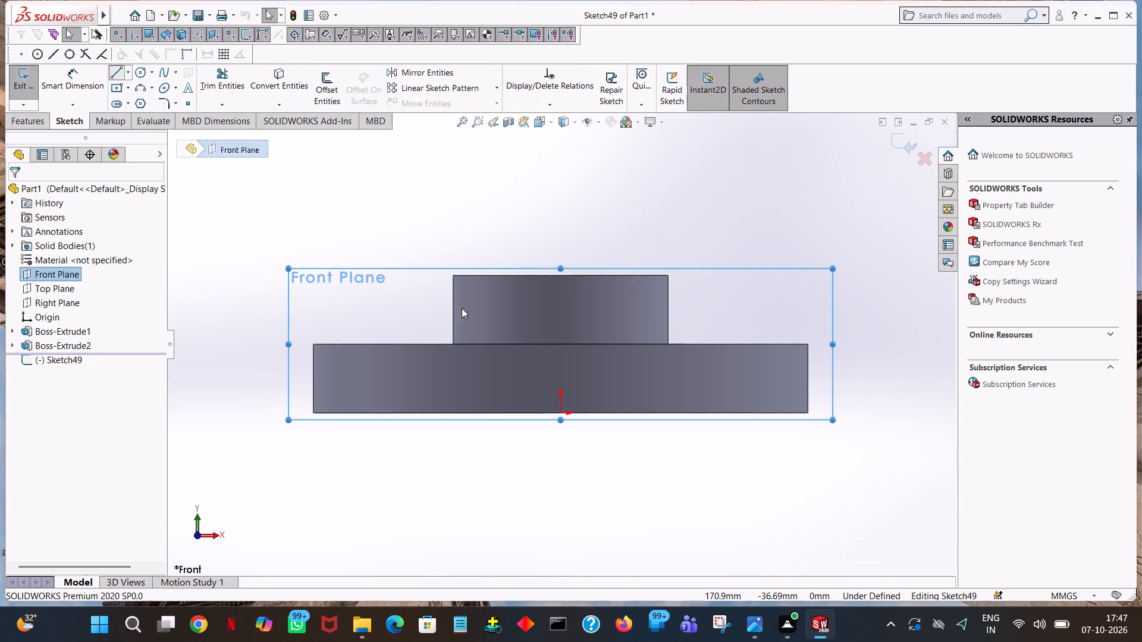
{"action": "middle_click_drag", "start_coordinate": [524, 320], "coordinate": [535, 417], "text": "ctrl"}
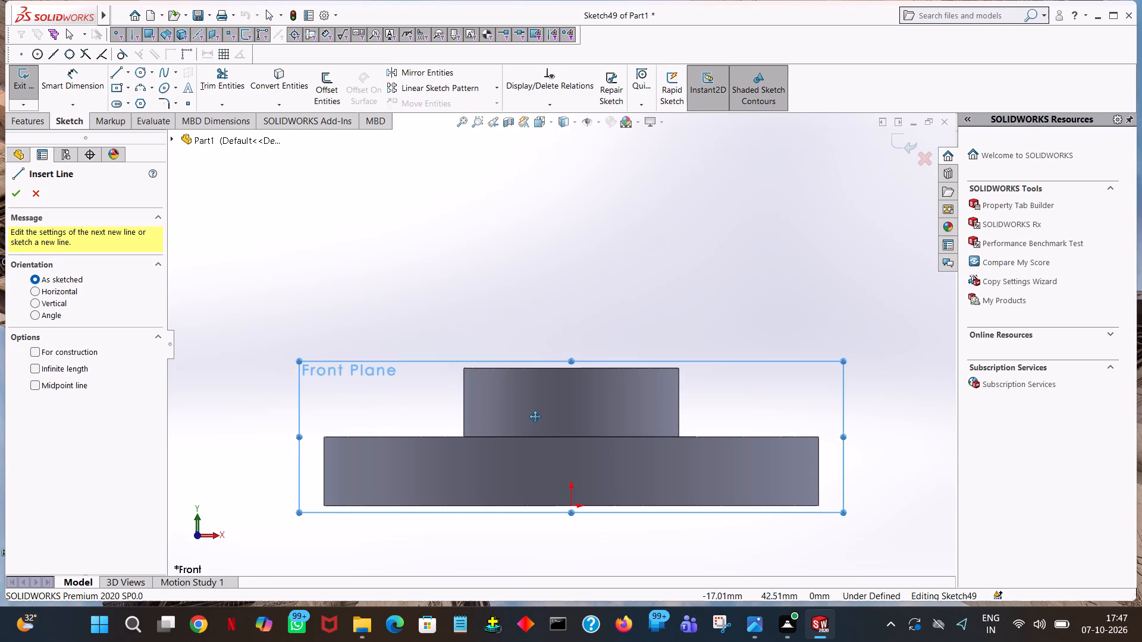
{"action": "middle_click_drag", "start_coordinate": [535, 417], "coordinate": [535, 420], "text": "ctrl"}
{"action": "left_click", "coordinate": [573, 512]}
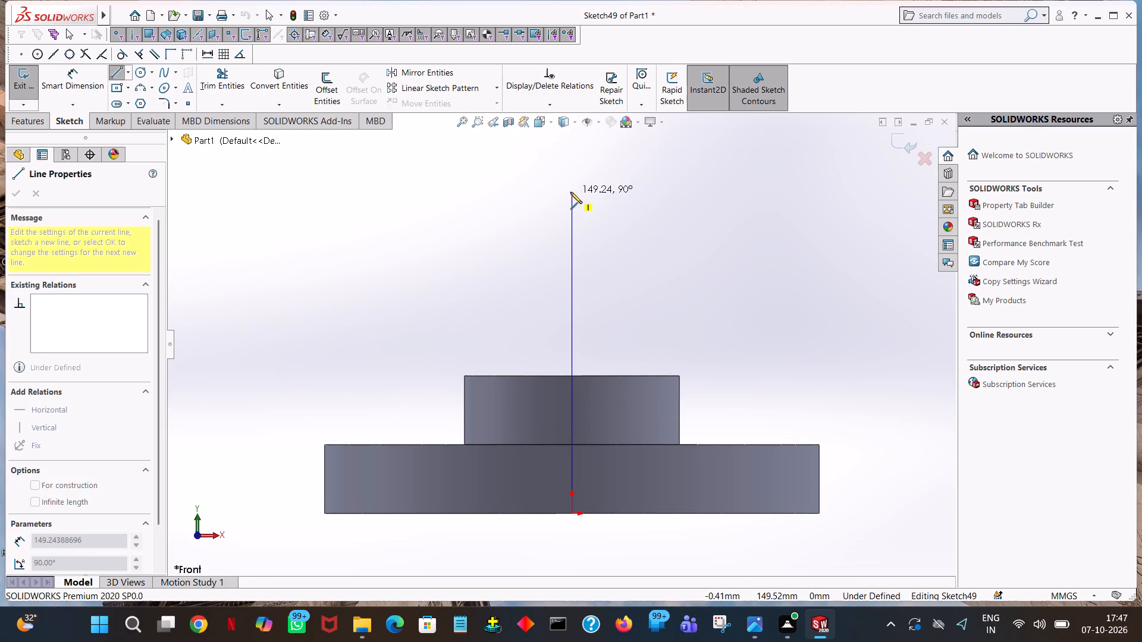
{"action": "left_click", "coordinate": [570, 192]}
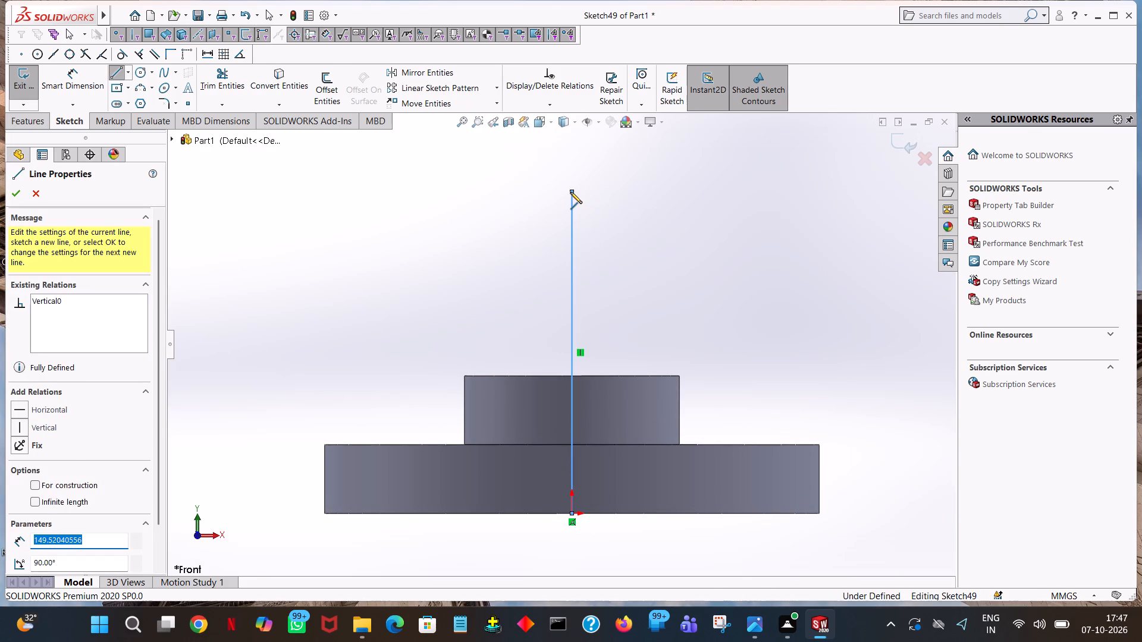
{"action": "type", "text": "220"}
{"action": "key", "text": "Return"}
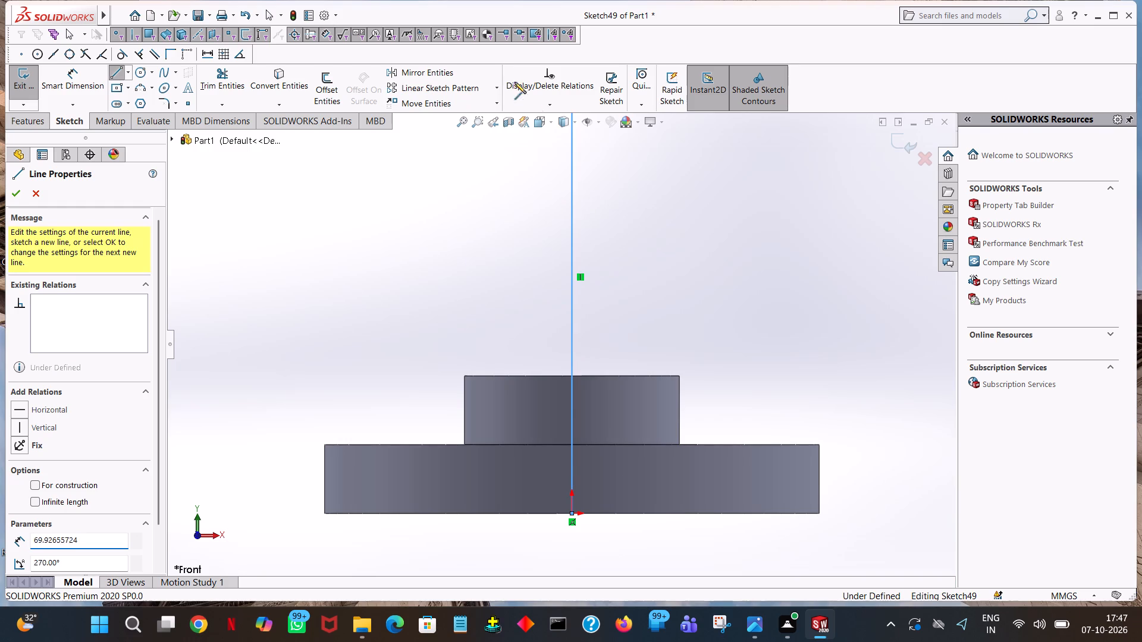
{"action": "left_click", "coordinate": [467, 116]}
{"action": "right_click", "coordinate": [466, 142]}
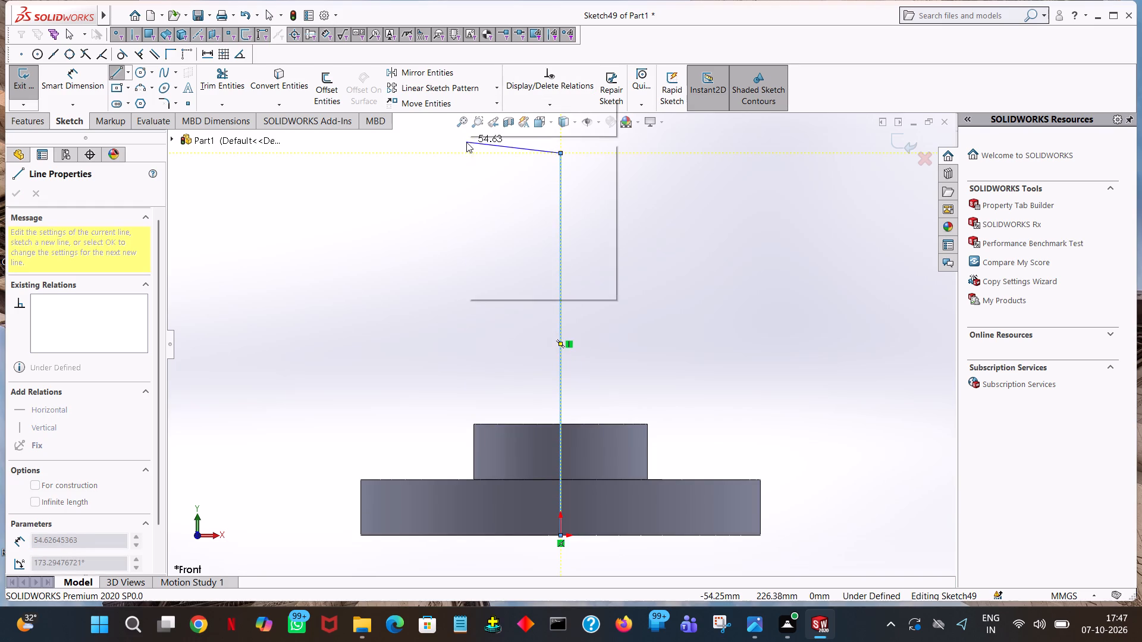
{"action": "left_click", "coordinate": [482, 150]}
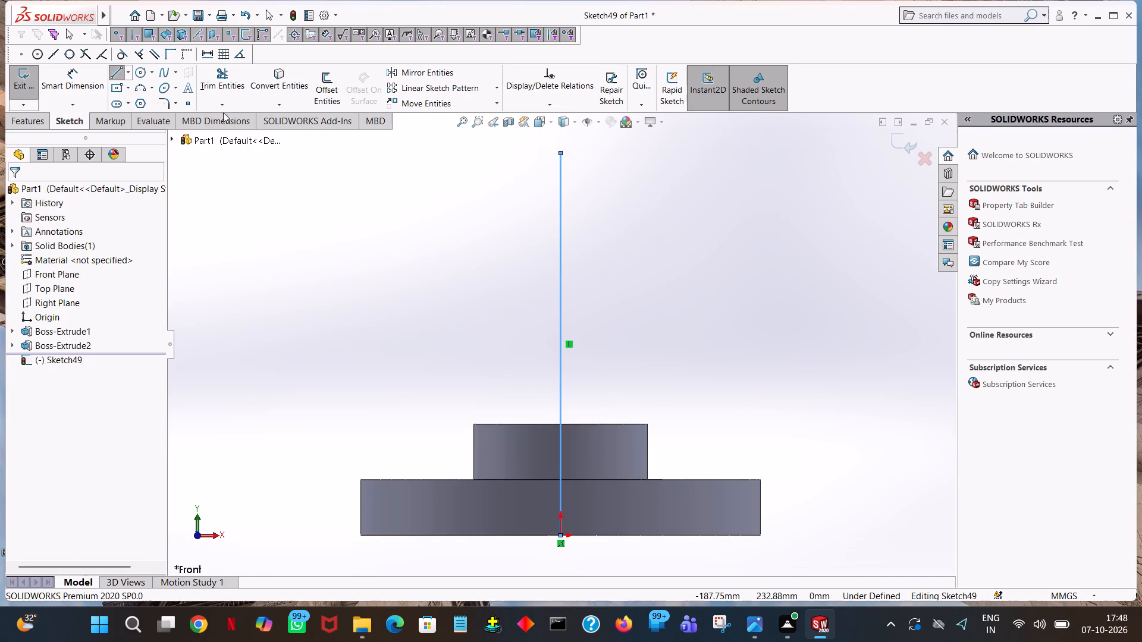
Draw a circle of radius 145 mm centred on the vertical line's upper endpoint.
{"action": "left_click", "coordinate": [138, 69]}
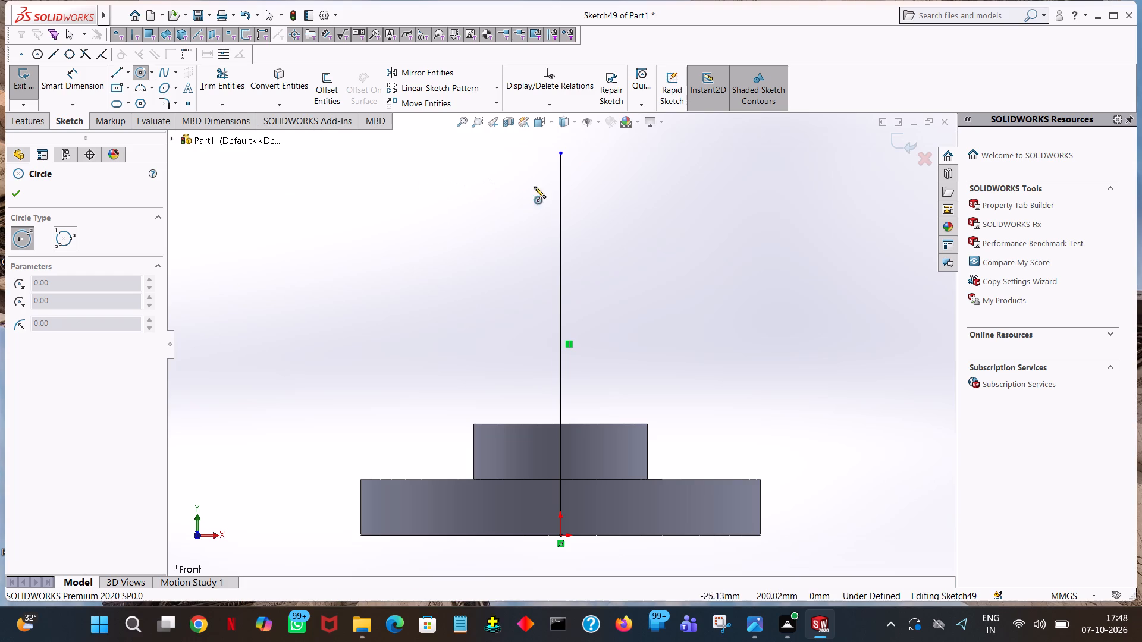
{"action": "left_click", "coordinate": [561, 150]}
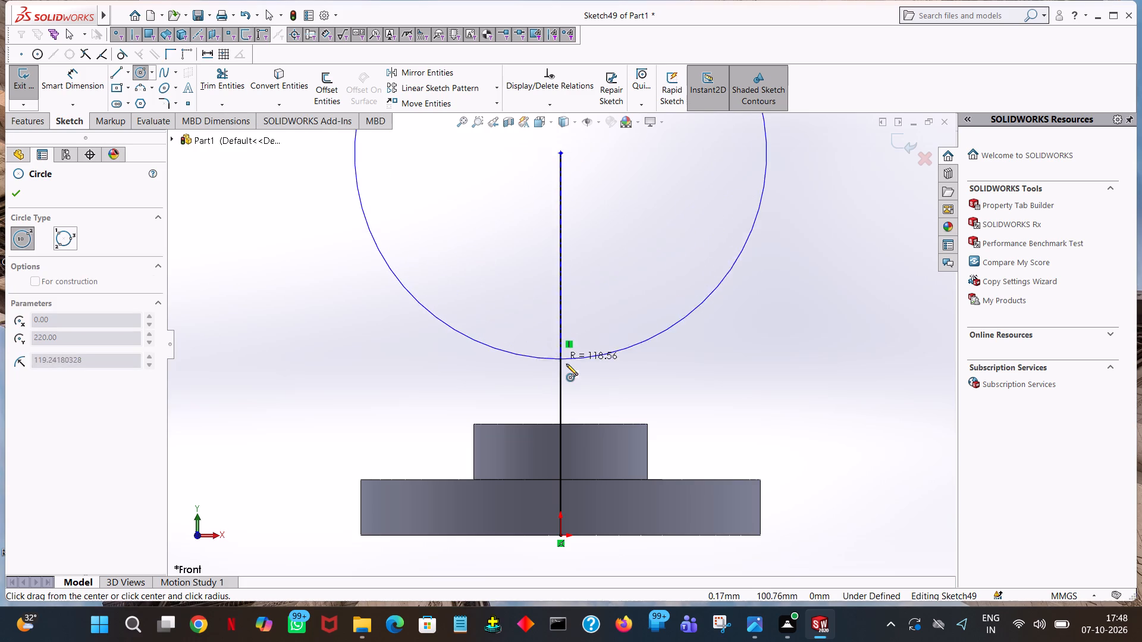
{"action": "left_click", "coordinate": [559, 408]}
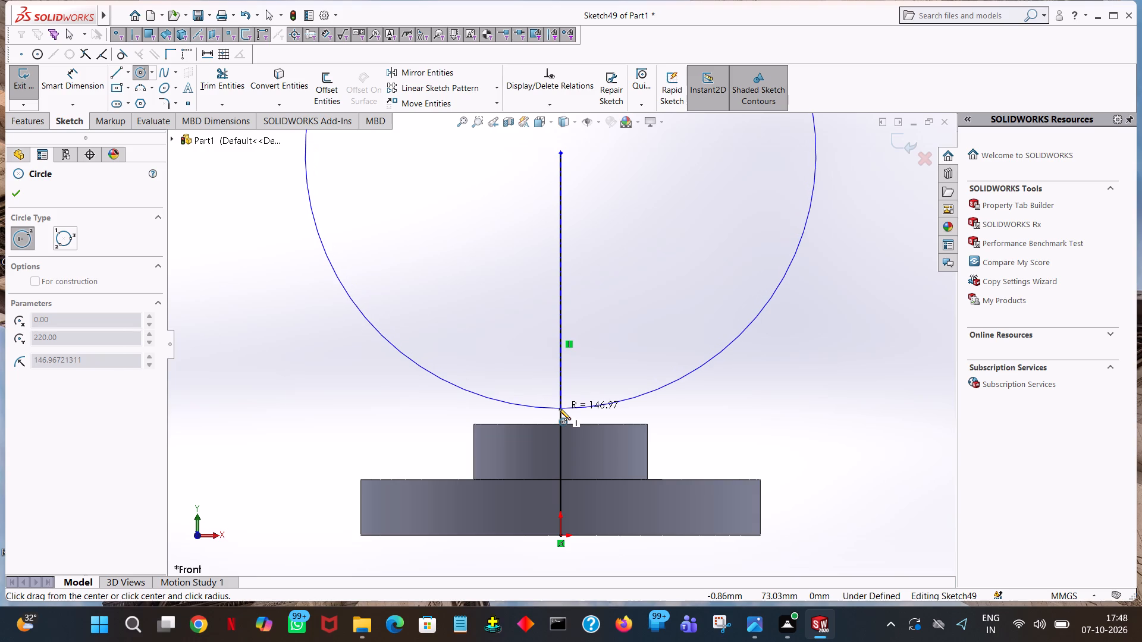
{"action": "type", "text": "145"}
{"action": "key", "text": "Return"}
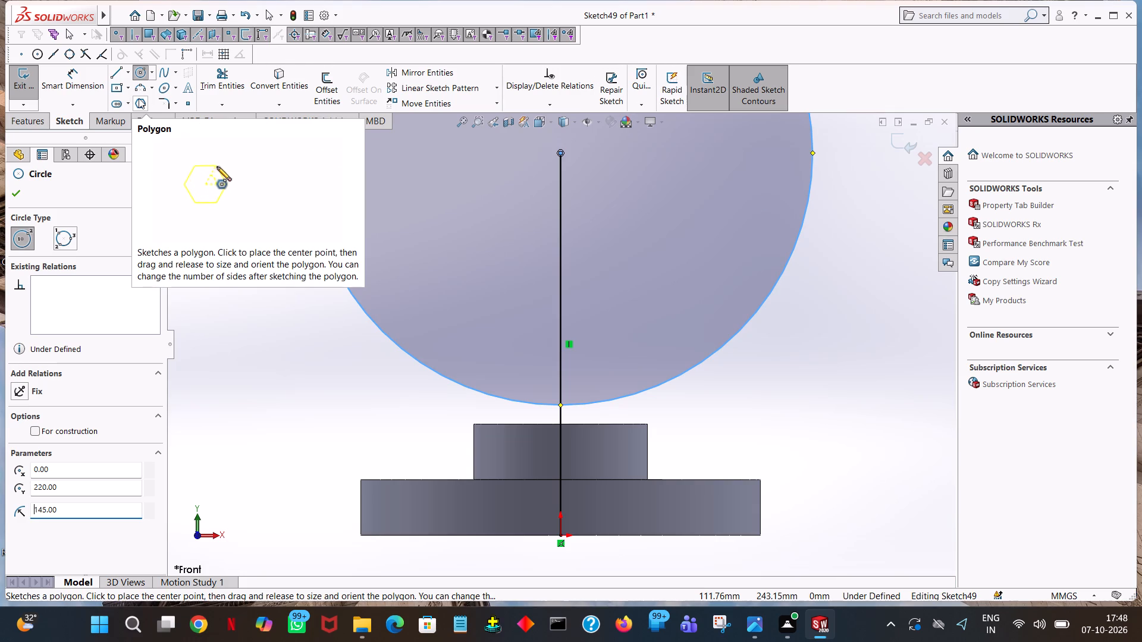
{"action": "left_click", "coordinate": [138, 70]}
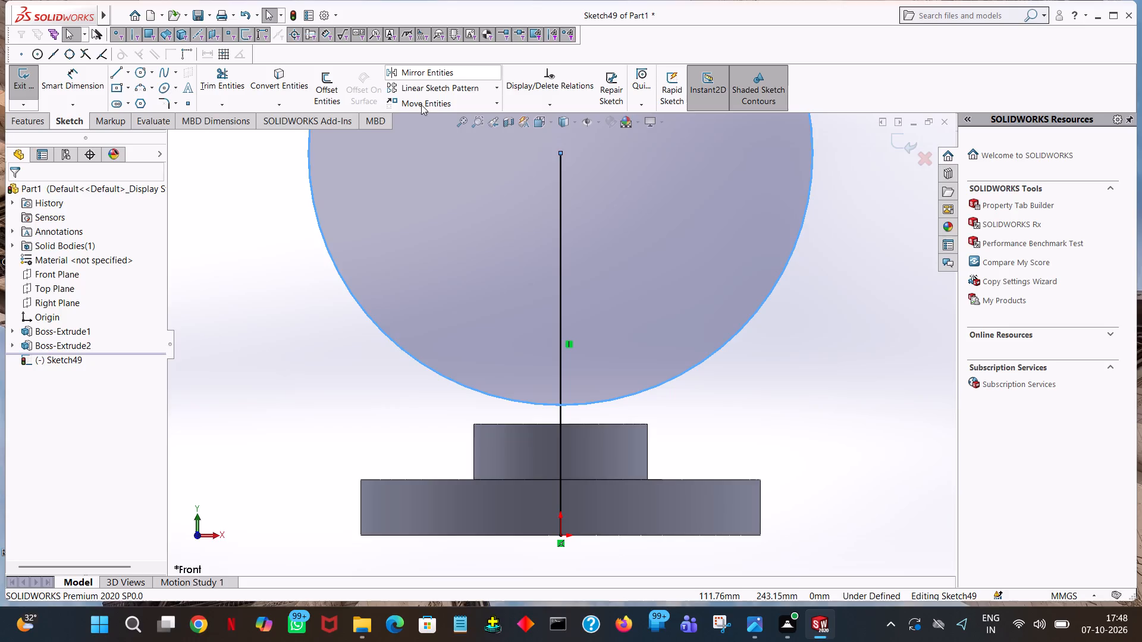
Draw a concentric inner circle of radius 45 mm centred on the same upper endpoint.
{"action": "left_click", "coordinate": [136, 68]}
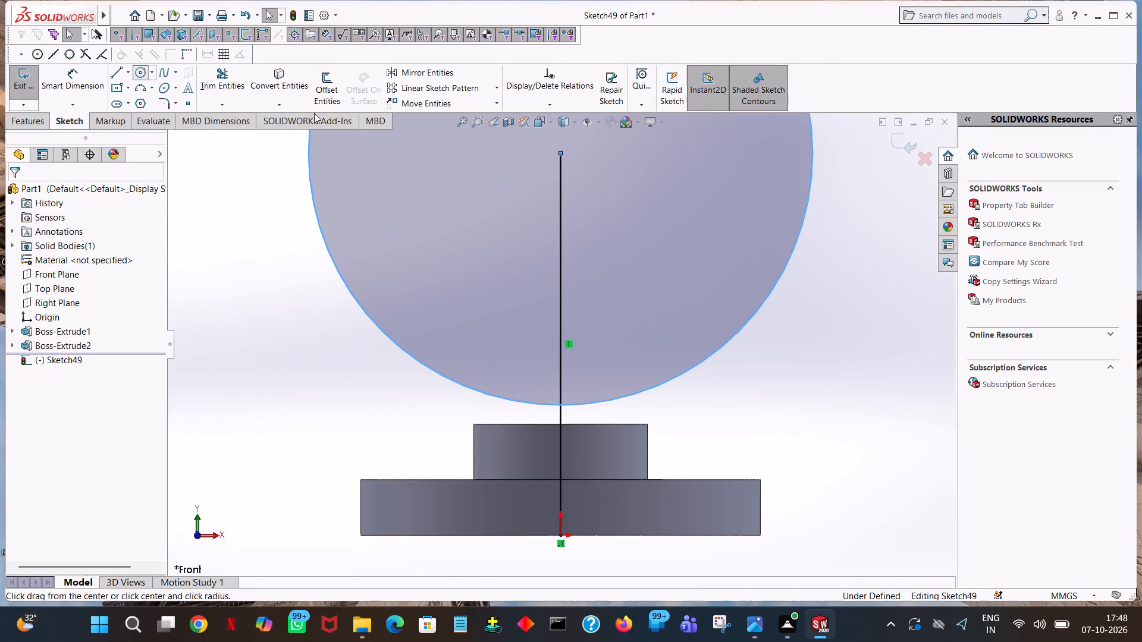
{"action": "left_click", "coordinate": [559, 151]}
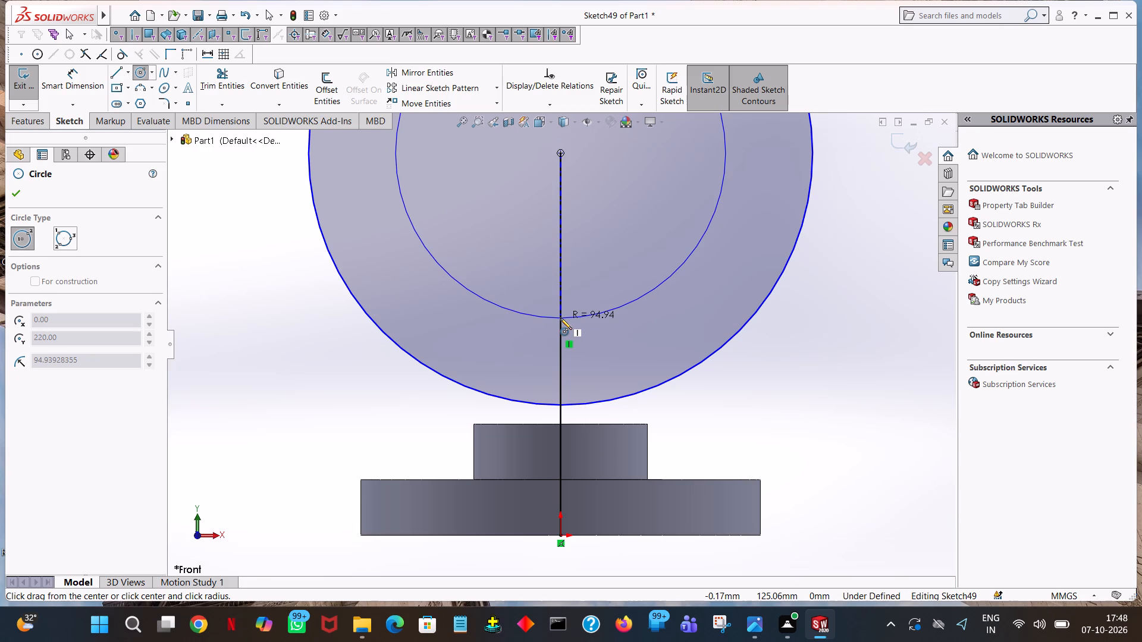
{"action": "left_click", "coordinate": [560, 318]}
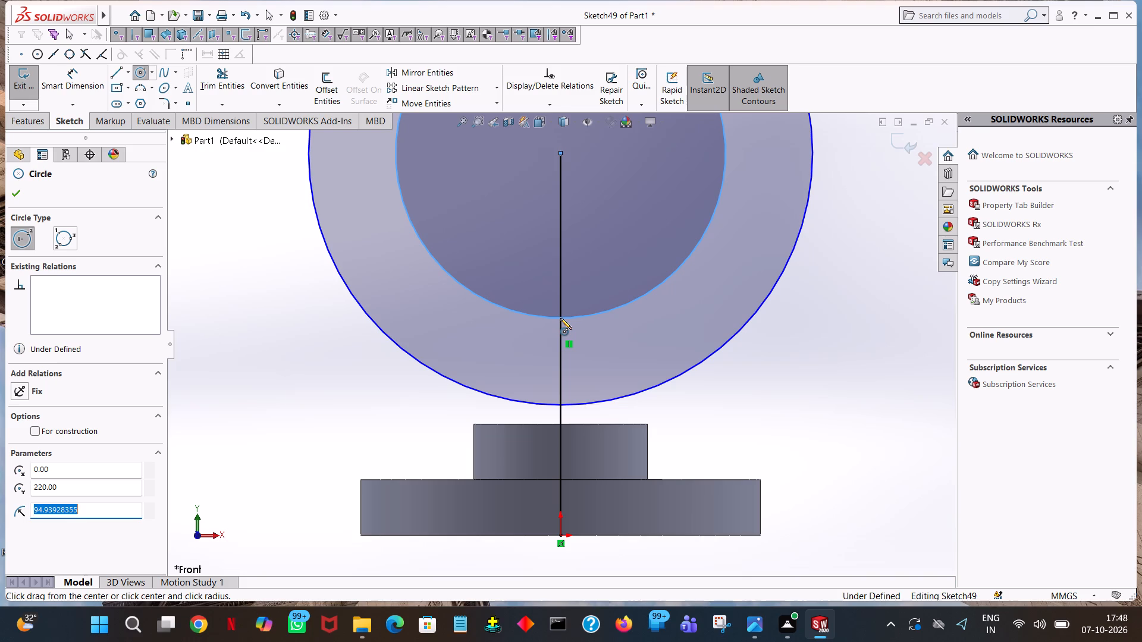
{"action": "type", "text": "45"}
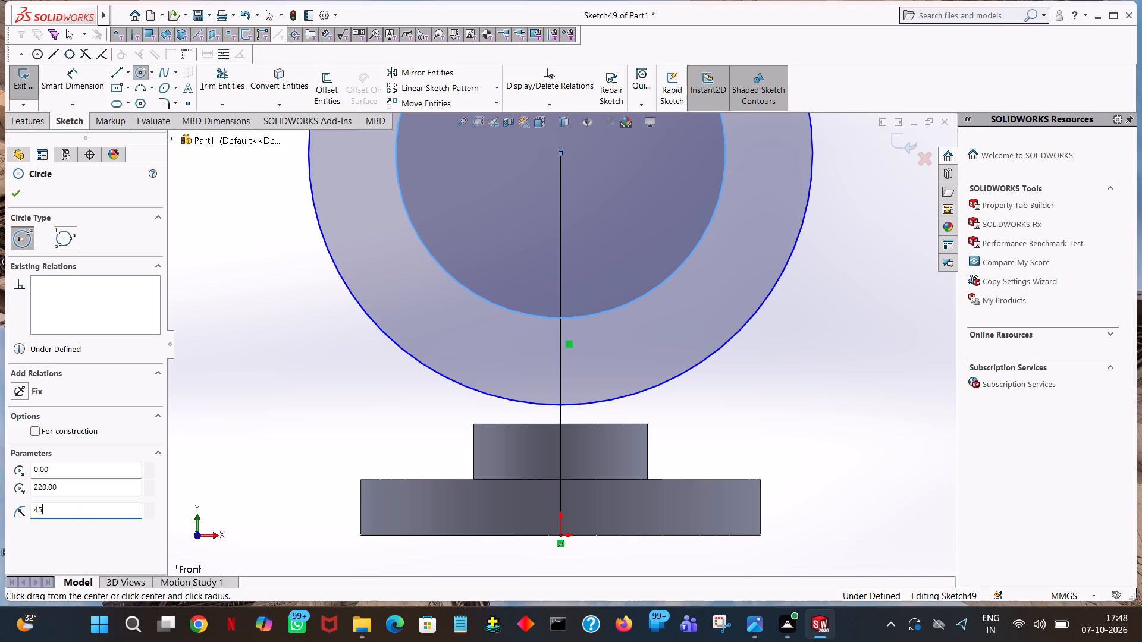
{"action": "key", "text": "Return"}
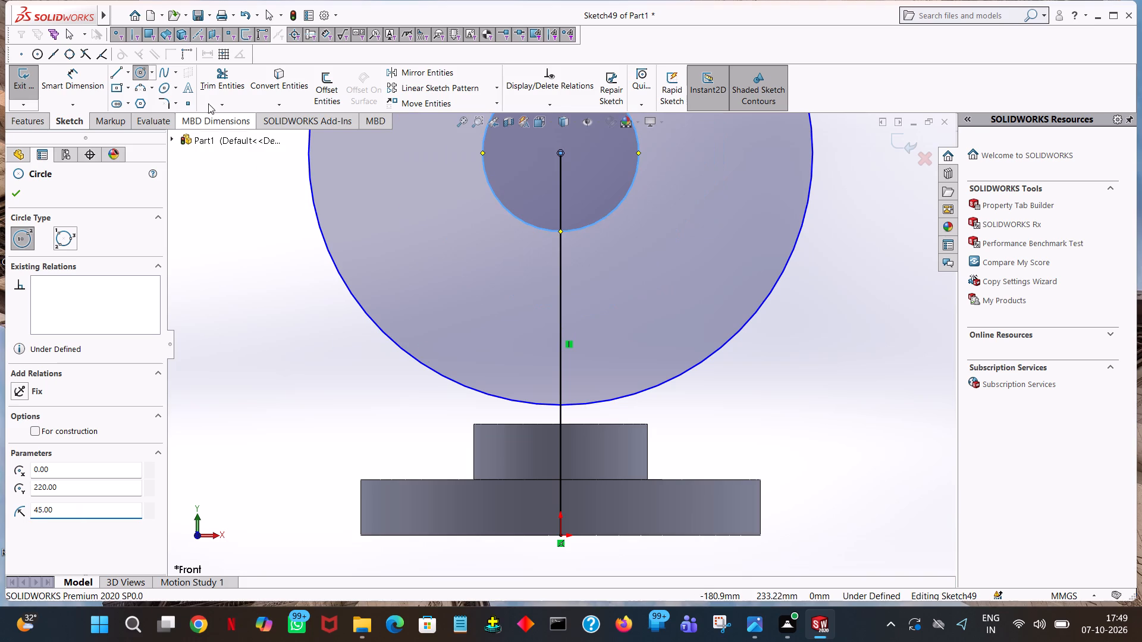
{"action": "left_click", "coordinate": [12, 197]}
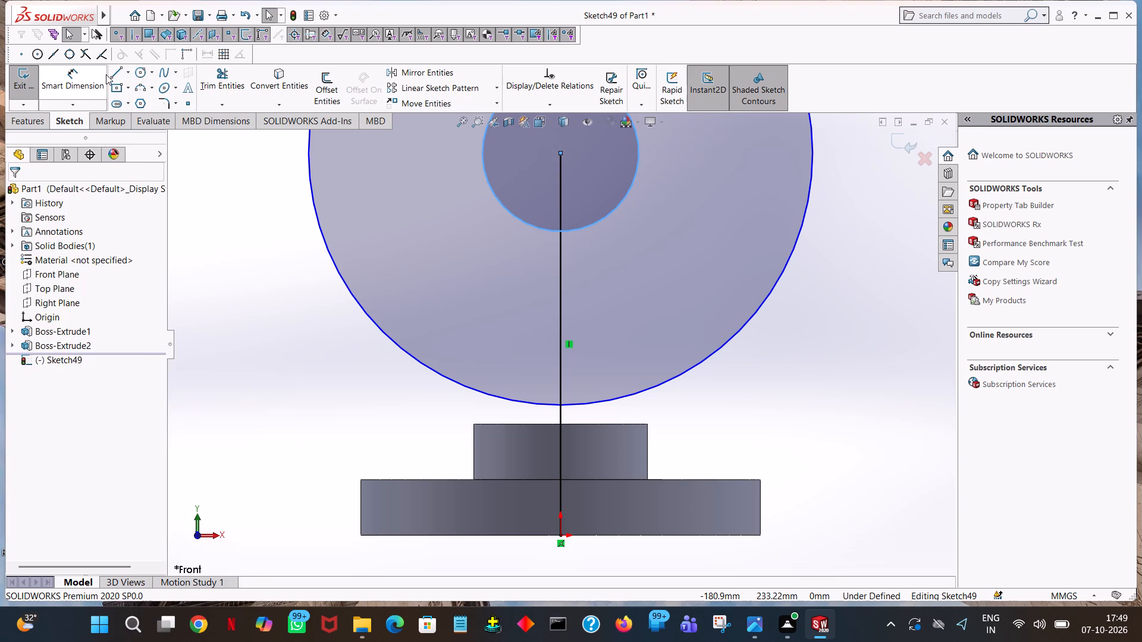
Draw a horizontal line across the full diameter of the 145 mm radius circle.
{"action": "left_click", "coordinate": [116, 74]}
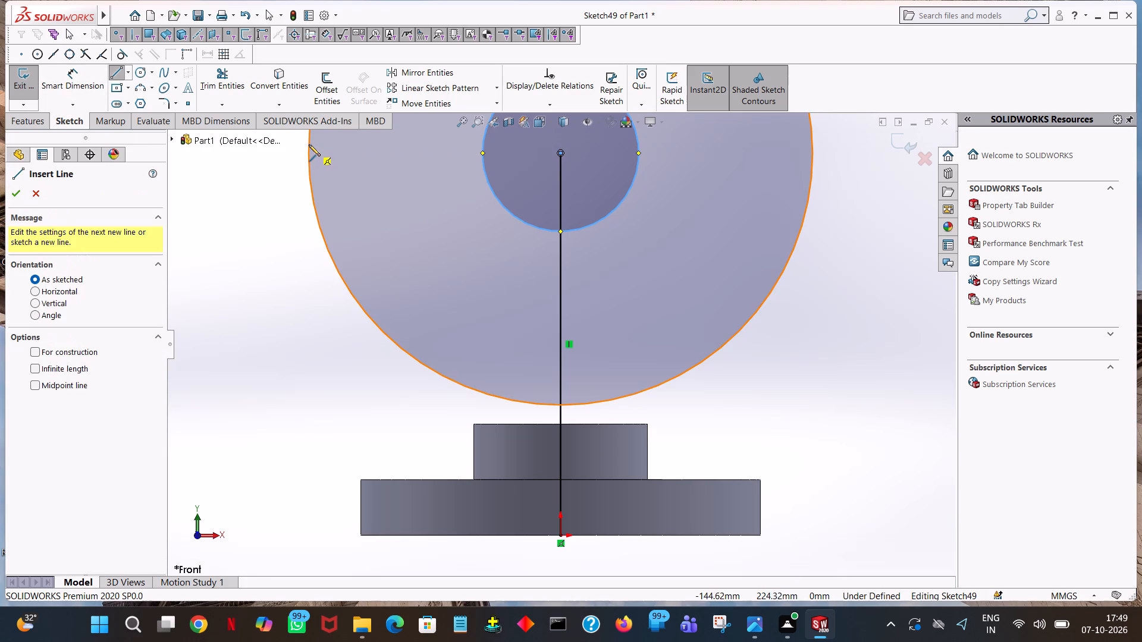
{"action": "left_click", "coordinate": [308, 151]}
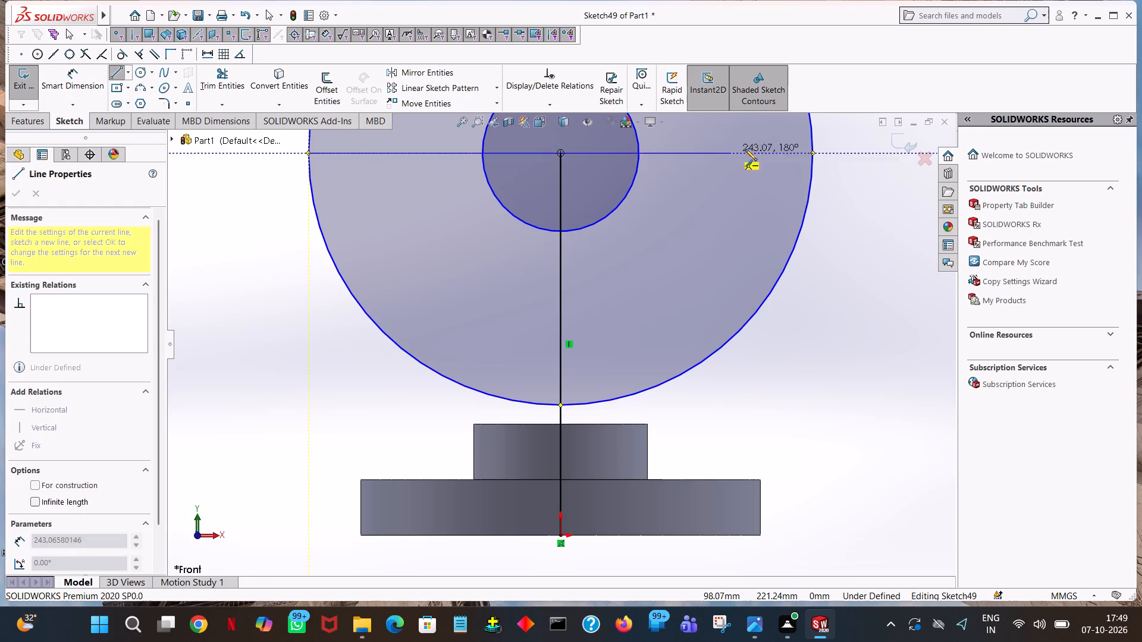
{"action": "left_click", "coordinate": [812, 153]}
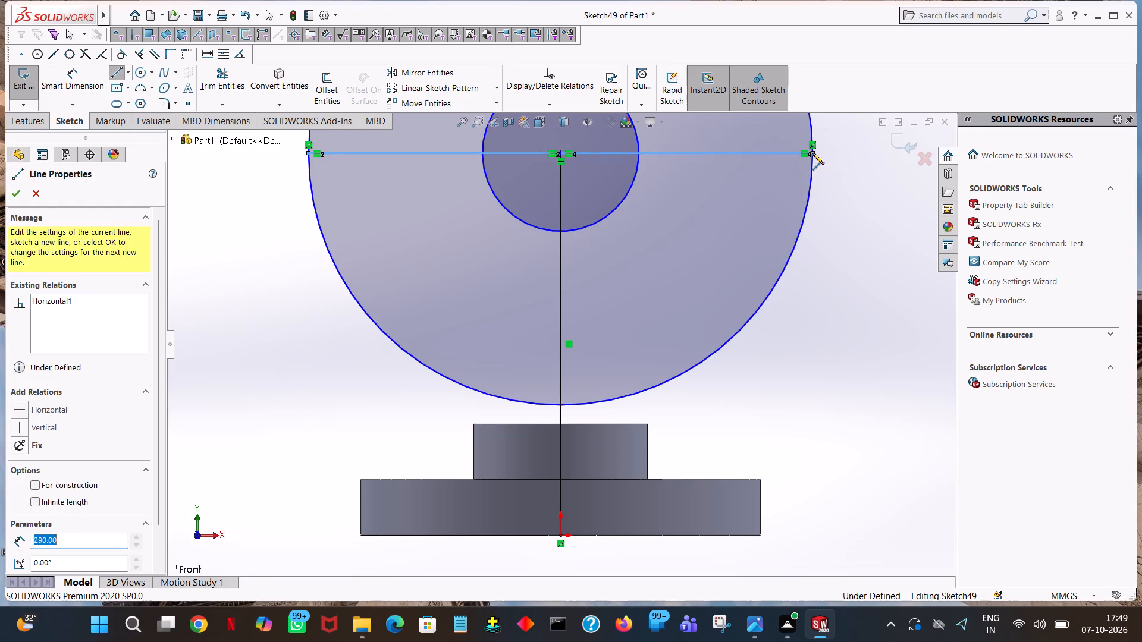
Trim away the upper halves of both circles and the diameter line's portion inside the inner circle, leaving a half-ring profile.
{"action": "right_click", "coordinate": [812, 153]}
{"action": "left_click", "coordinate": [835, 157]}
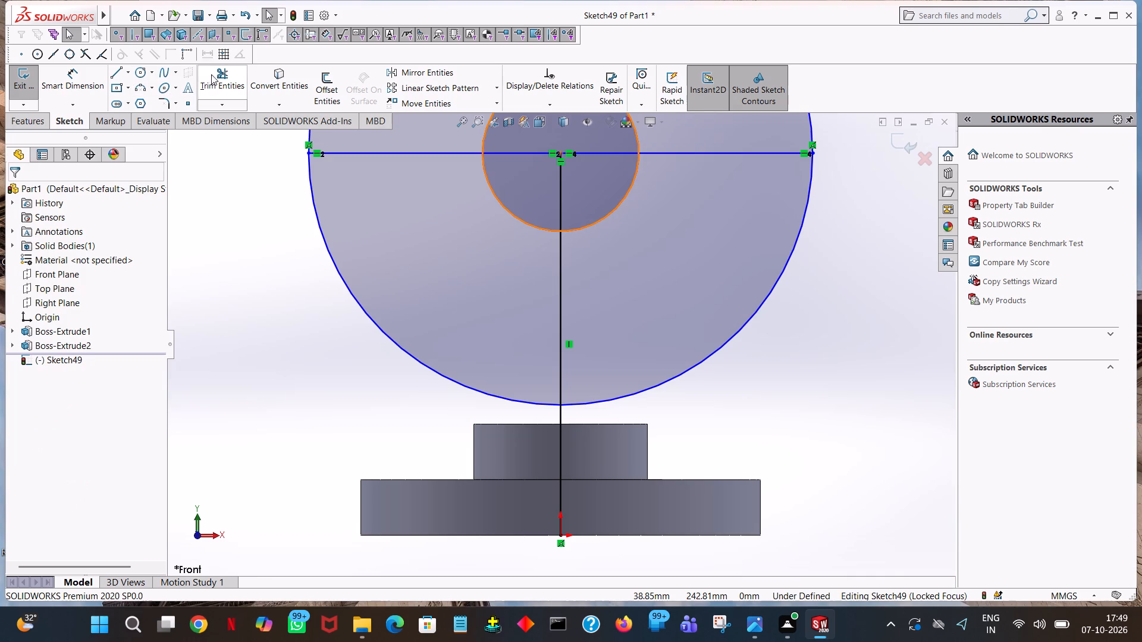
{"action": "left_click", "coordinate": [211, 74]}
{"action": "left_click", "coordinate": [636, 134]}
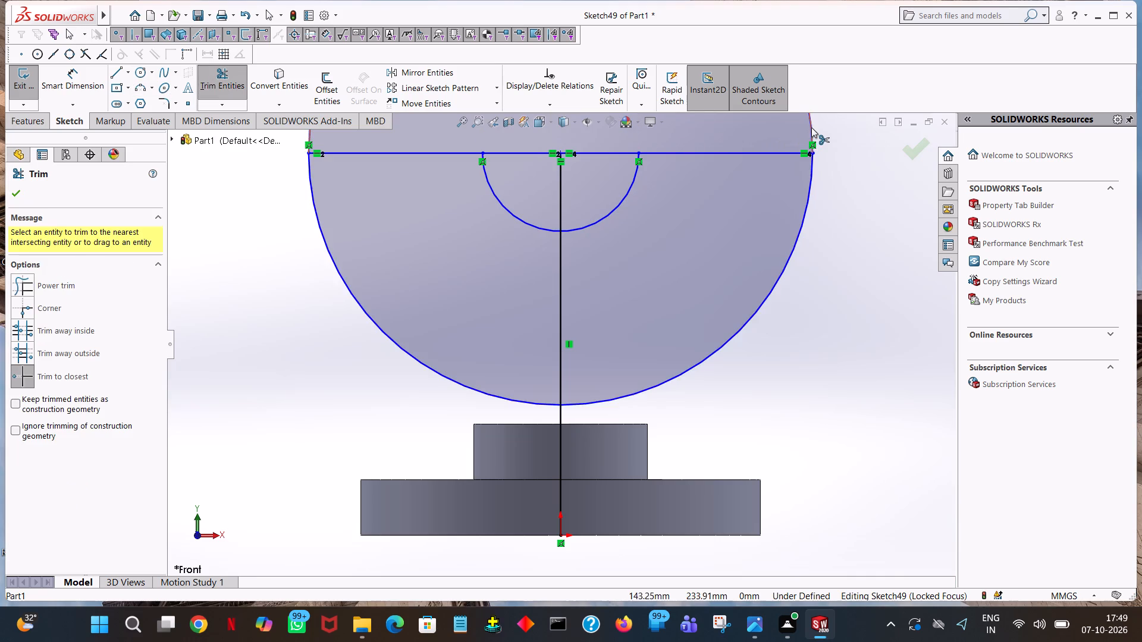
{"action": "left_click", "coordinate": [814, 126]}
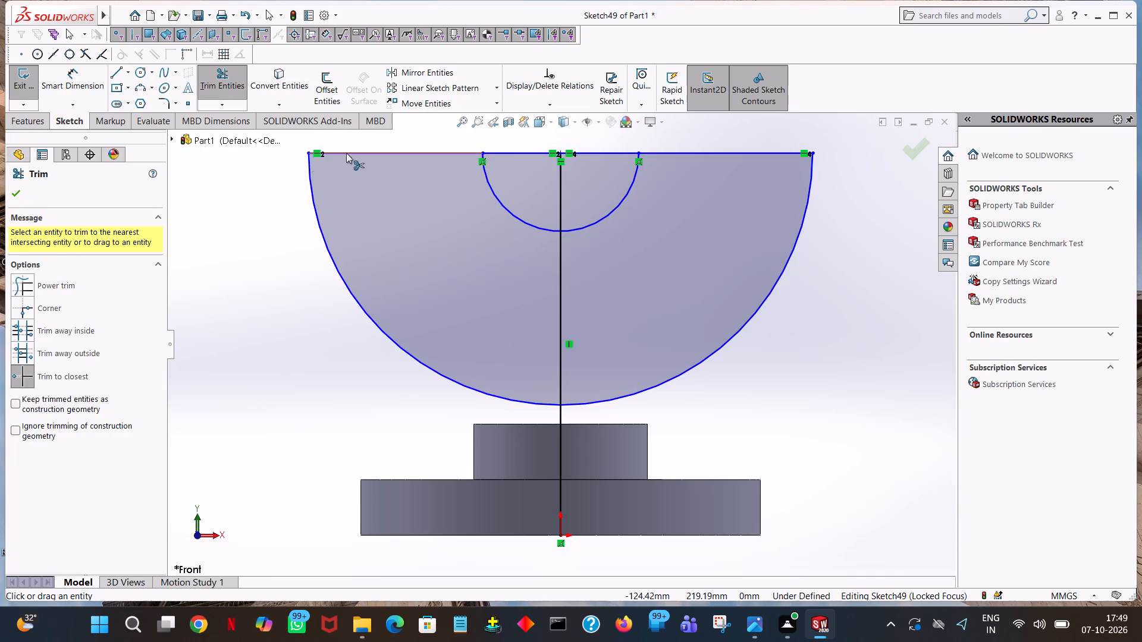
{"action": "left_click", "coordinate": [532, 154]}
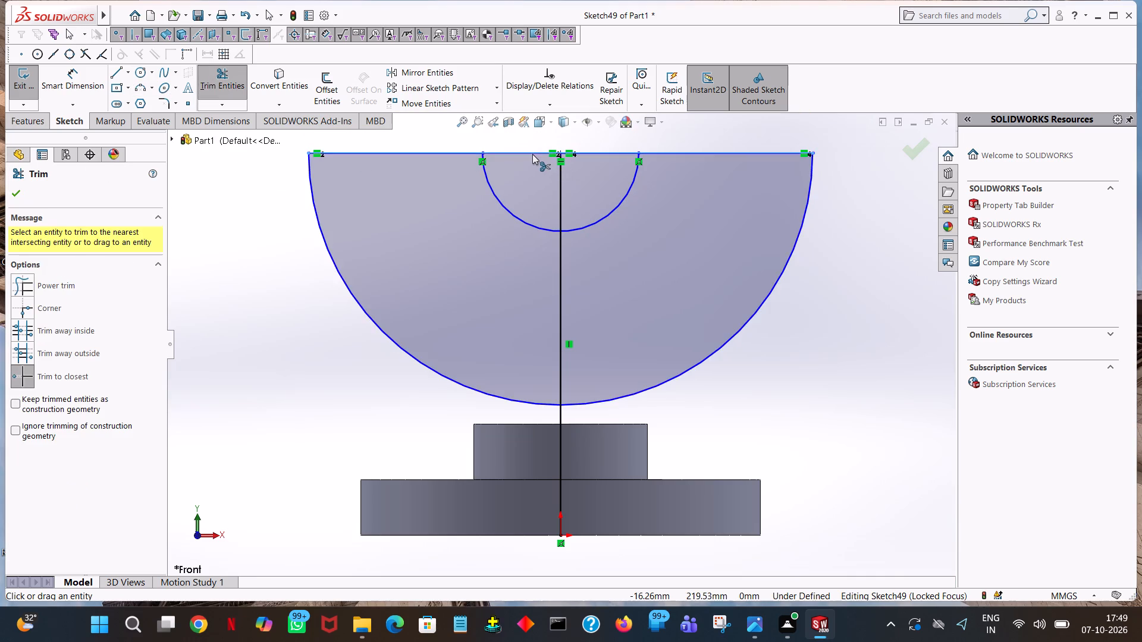
{"action": "left_click", "coordinate": [607, 149]}
{"action": "left_click", "coordinate": [595, 156]}
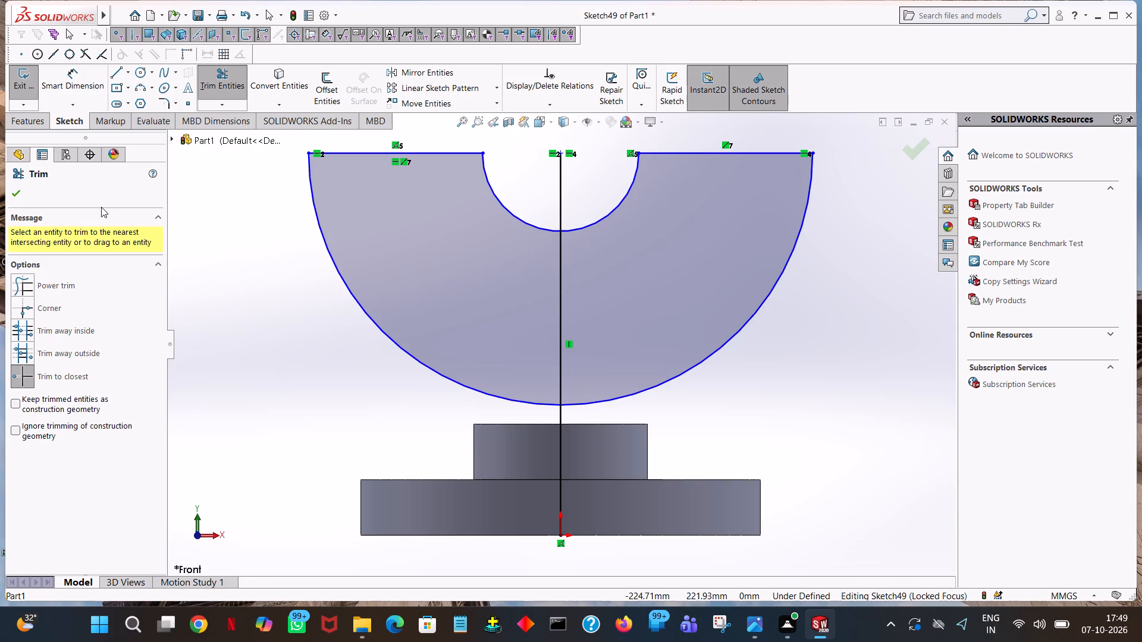
{"action": "left_click", "coordinate": [14, 199]}
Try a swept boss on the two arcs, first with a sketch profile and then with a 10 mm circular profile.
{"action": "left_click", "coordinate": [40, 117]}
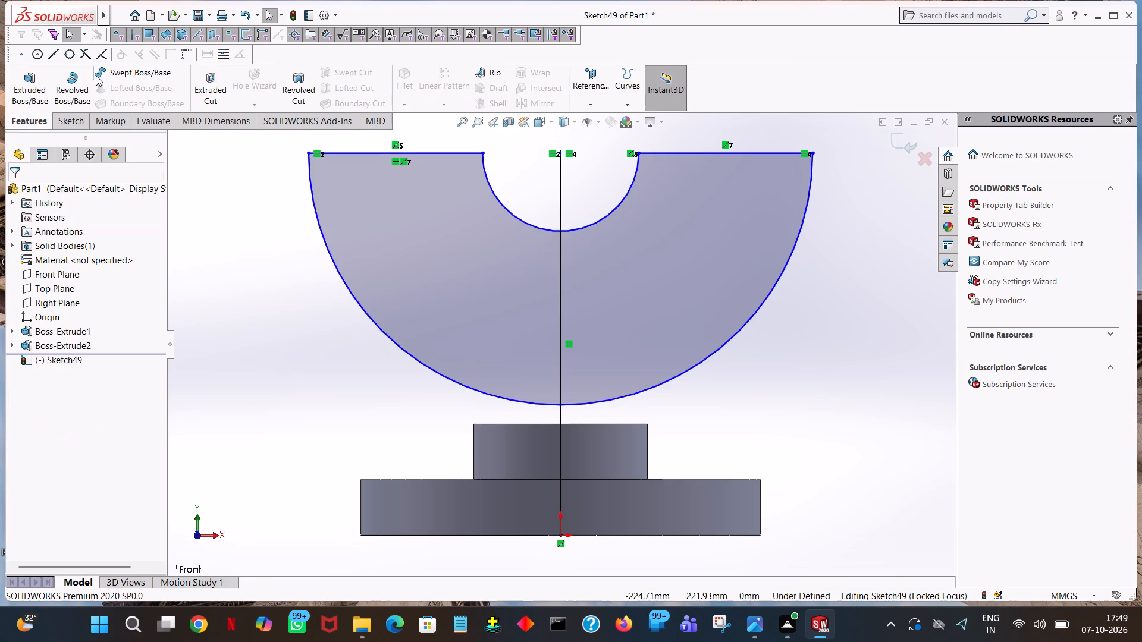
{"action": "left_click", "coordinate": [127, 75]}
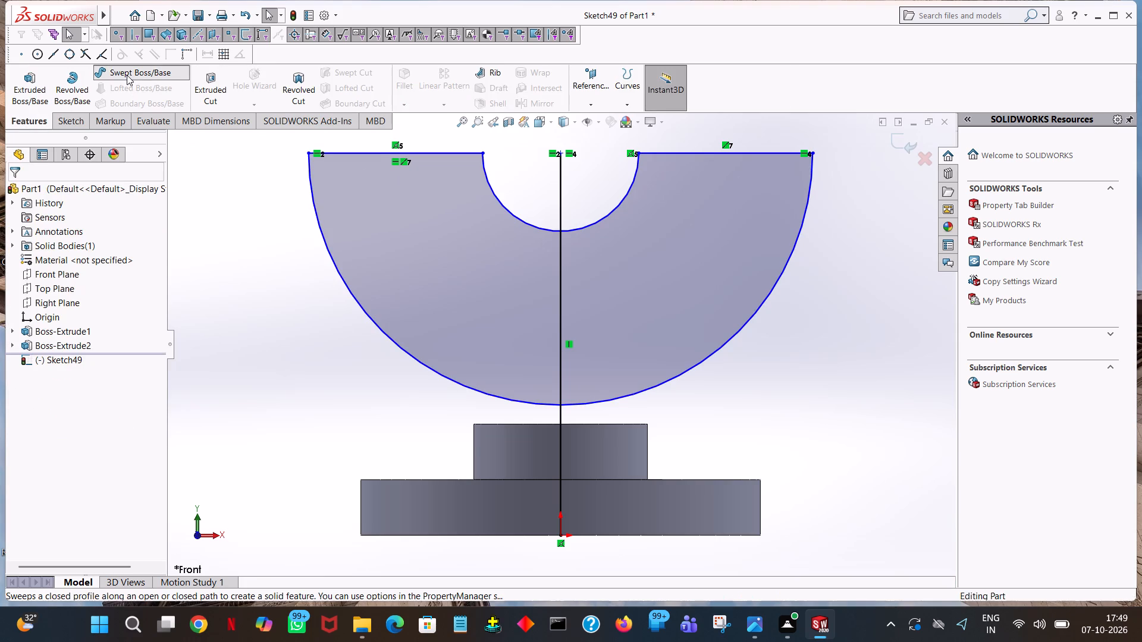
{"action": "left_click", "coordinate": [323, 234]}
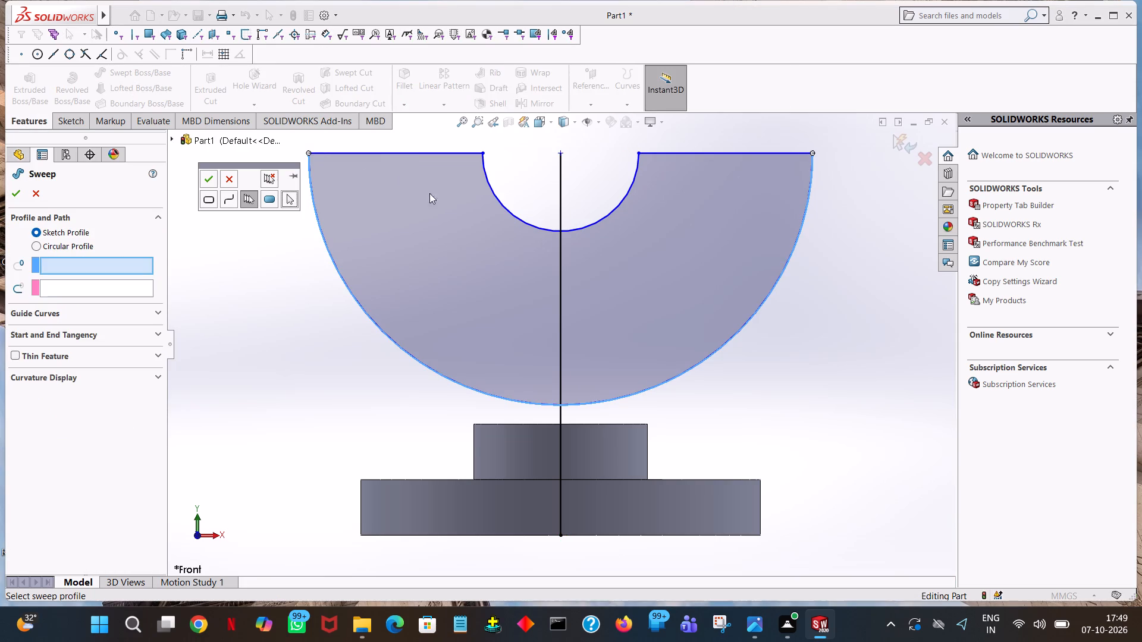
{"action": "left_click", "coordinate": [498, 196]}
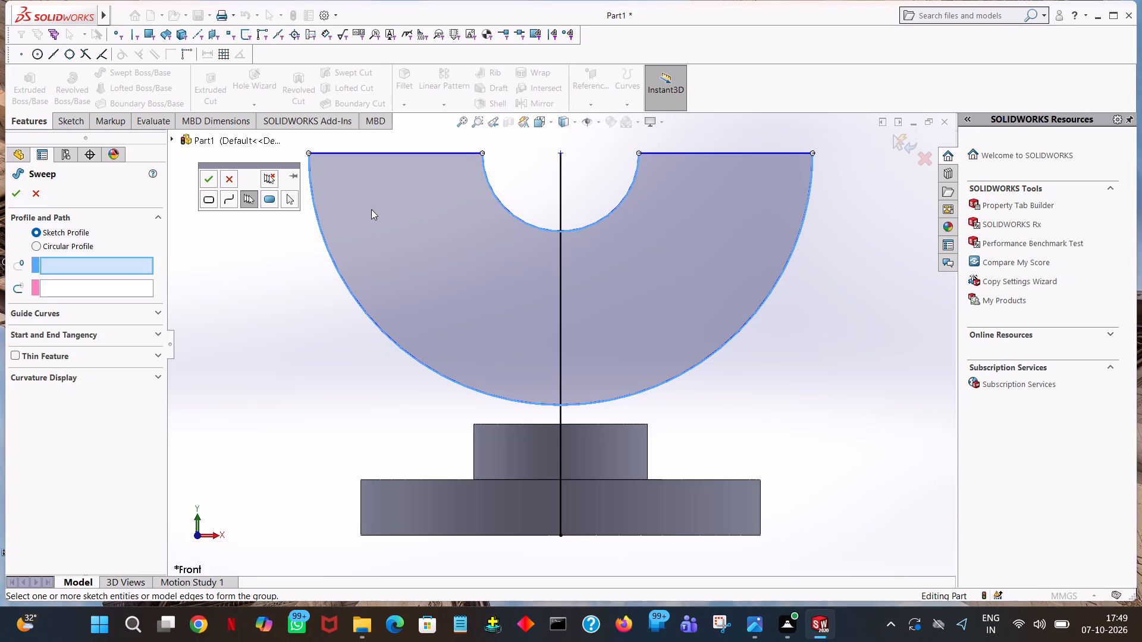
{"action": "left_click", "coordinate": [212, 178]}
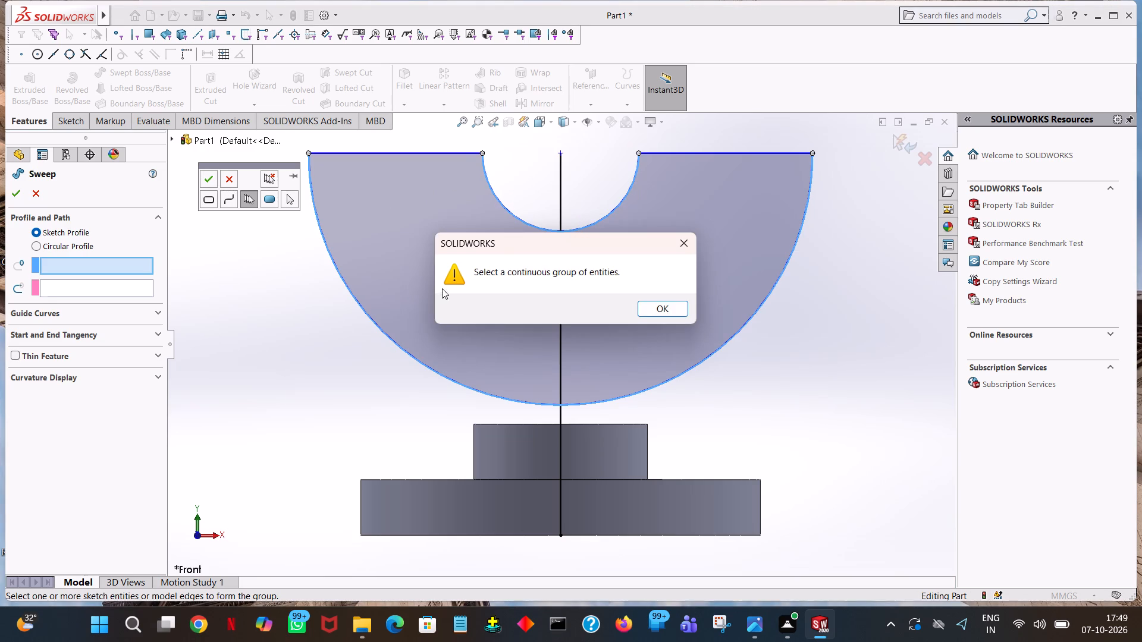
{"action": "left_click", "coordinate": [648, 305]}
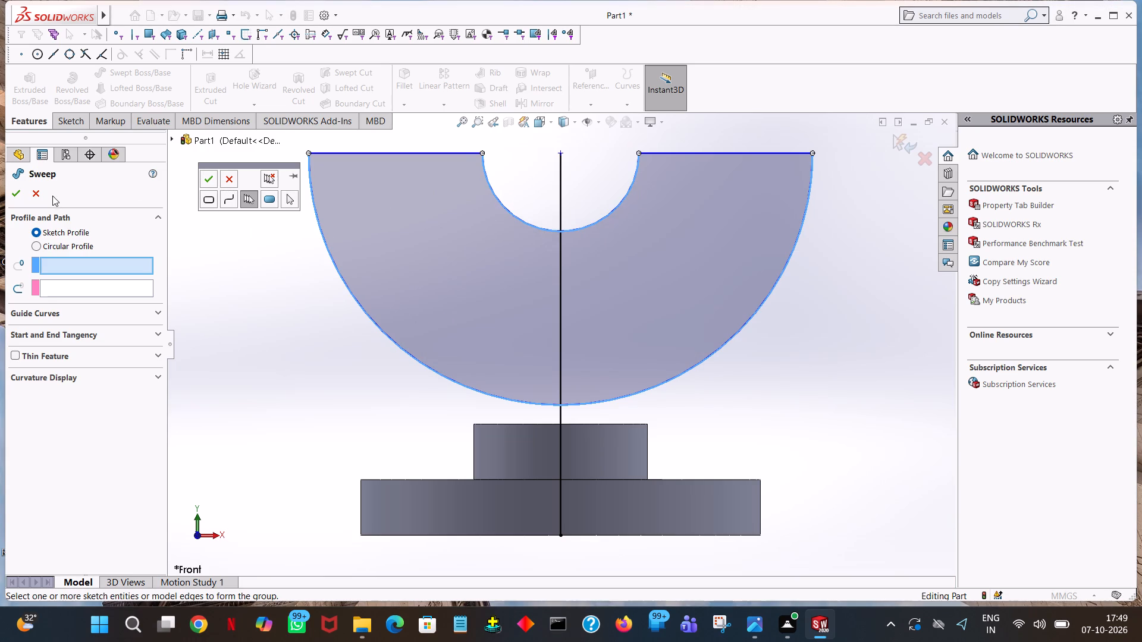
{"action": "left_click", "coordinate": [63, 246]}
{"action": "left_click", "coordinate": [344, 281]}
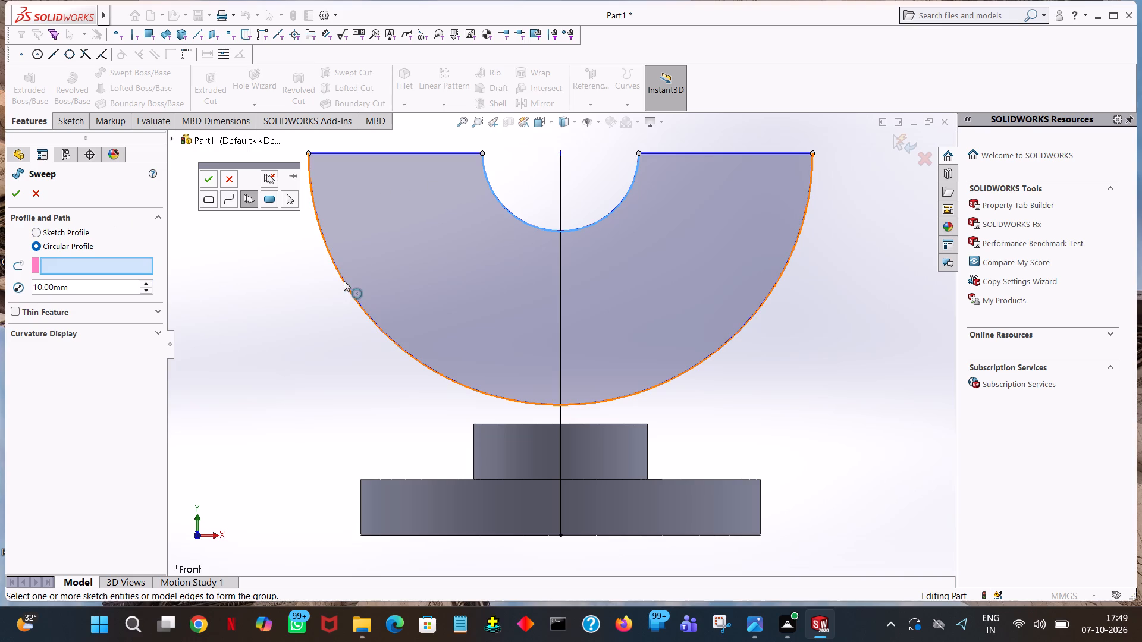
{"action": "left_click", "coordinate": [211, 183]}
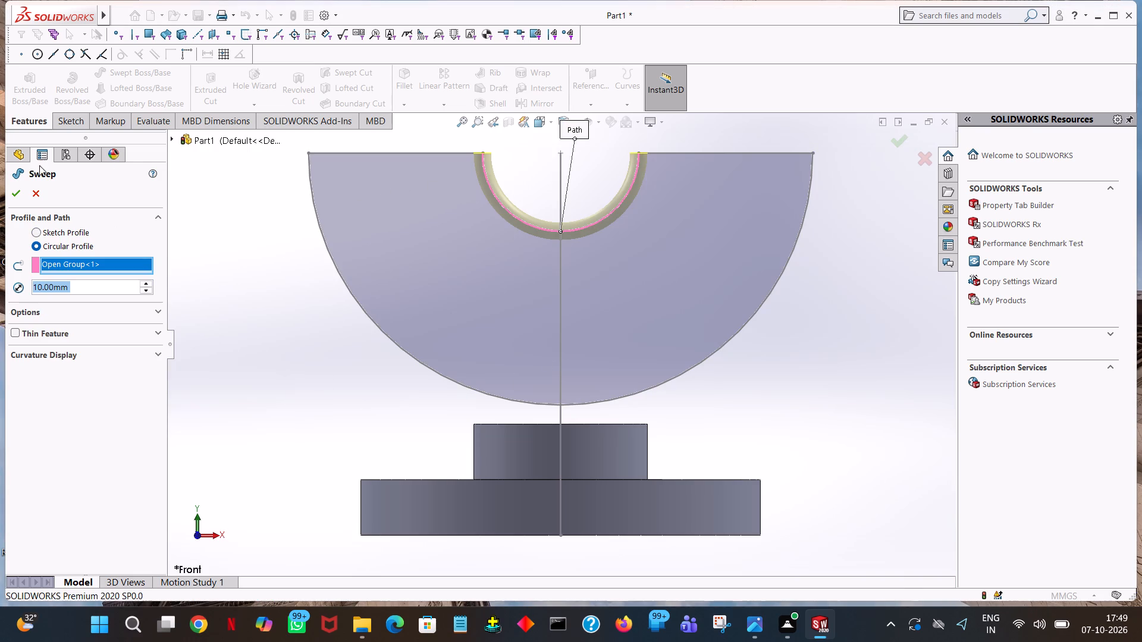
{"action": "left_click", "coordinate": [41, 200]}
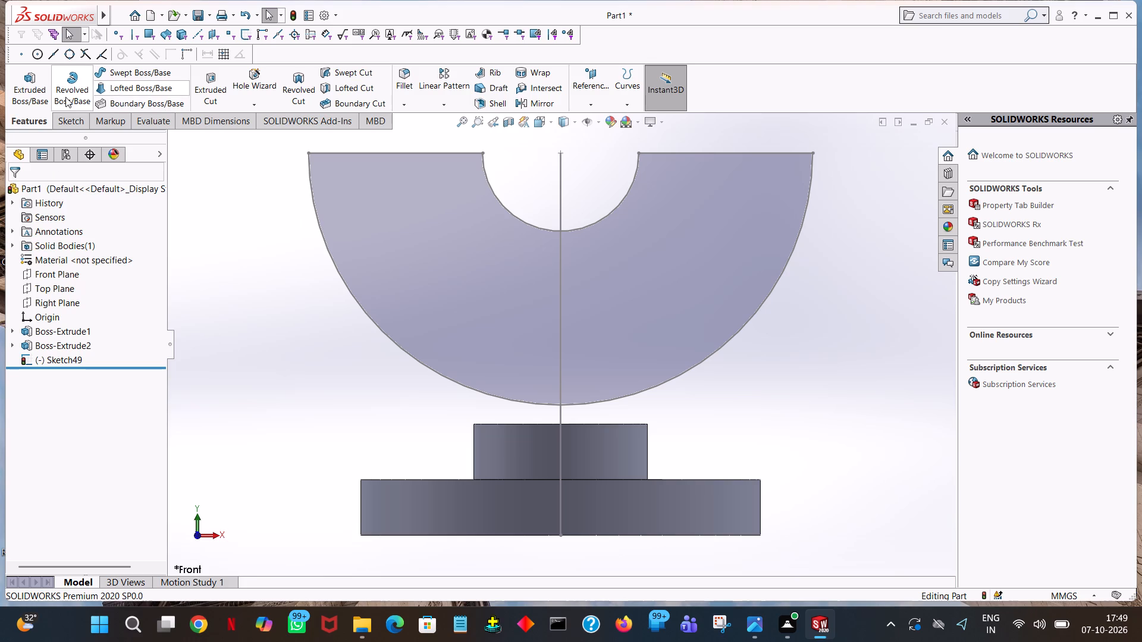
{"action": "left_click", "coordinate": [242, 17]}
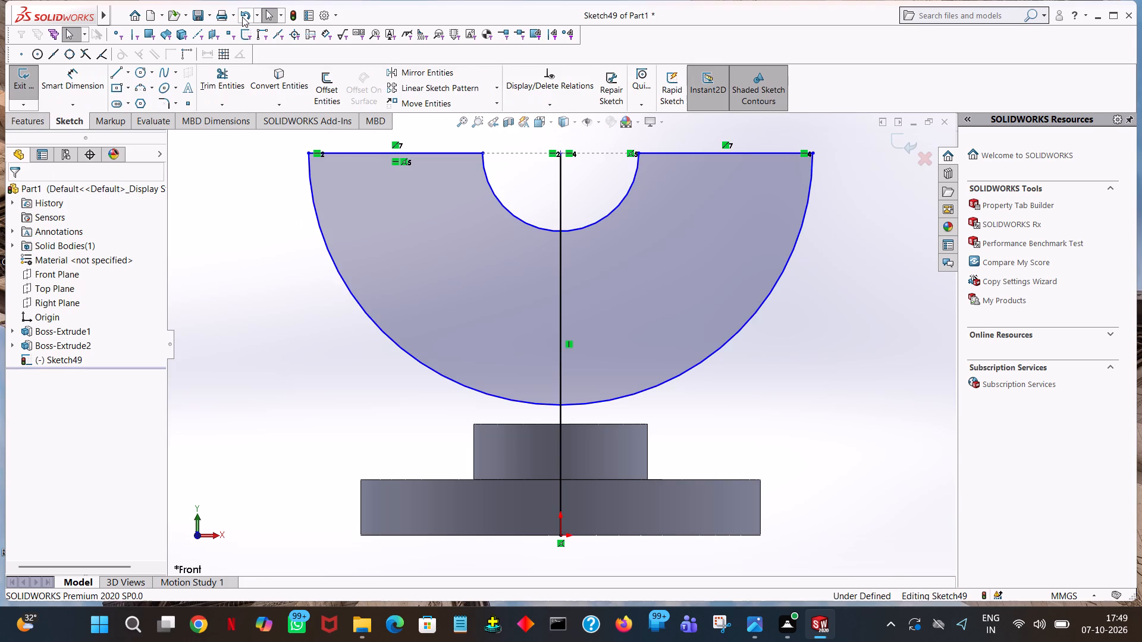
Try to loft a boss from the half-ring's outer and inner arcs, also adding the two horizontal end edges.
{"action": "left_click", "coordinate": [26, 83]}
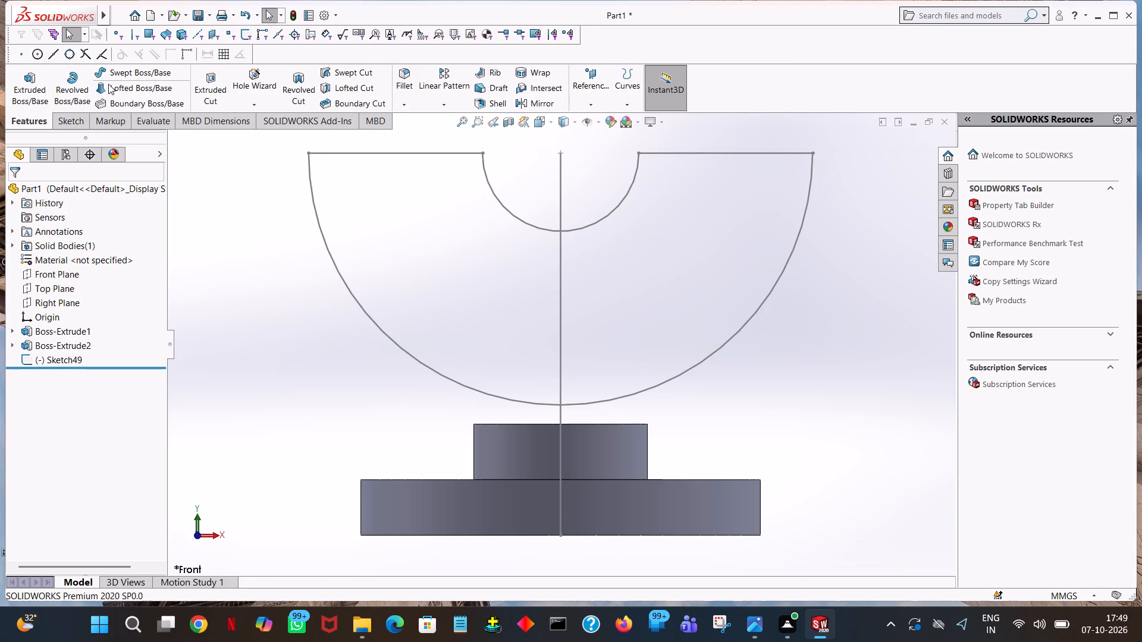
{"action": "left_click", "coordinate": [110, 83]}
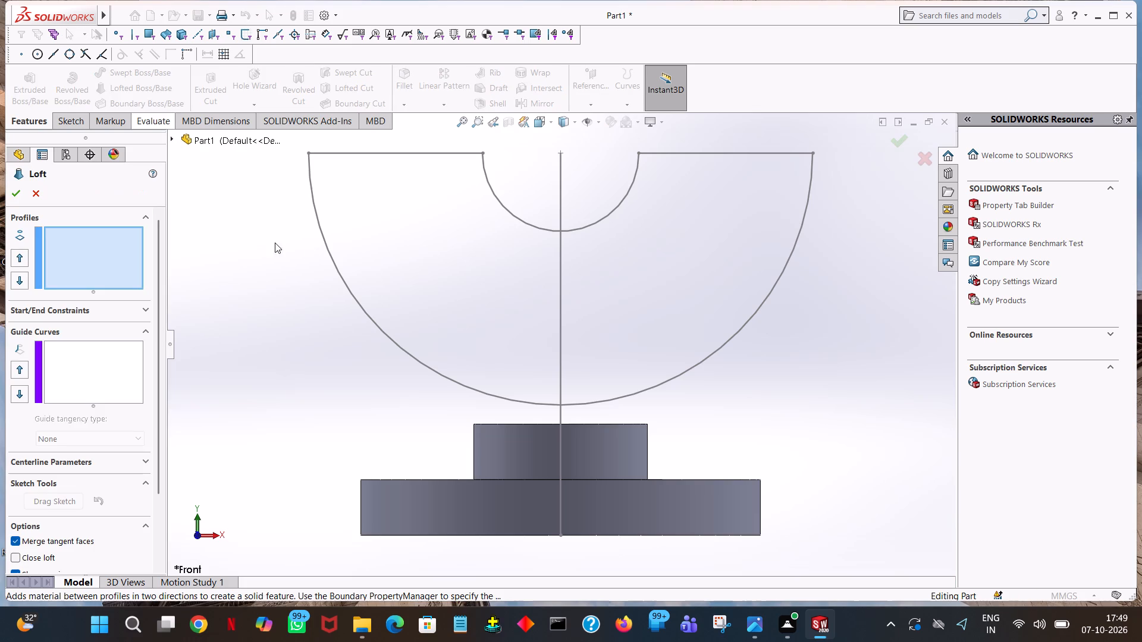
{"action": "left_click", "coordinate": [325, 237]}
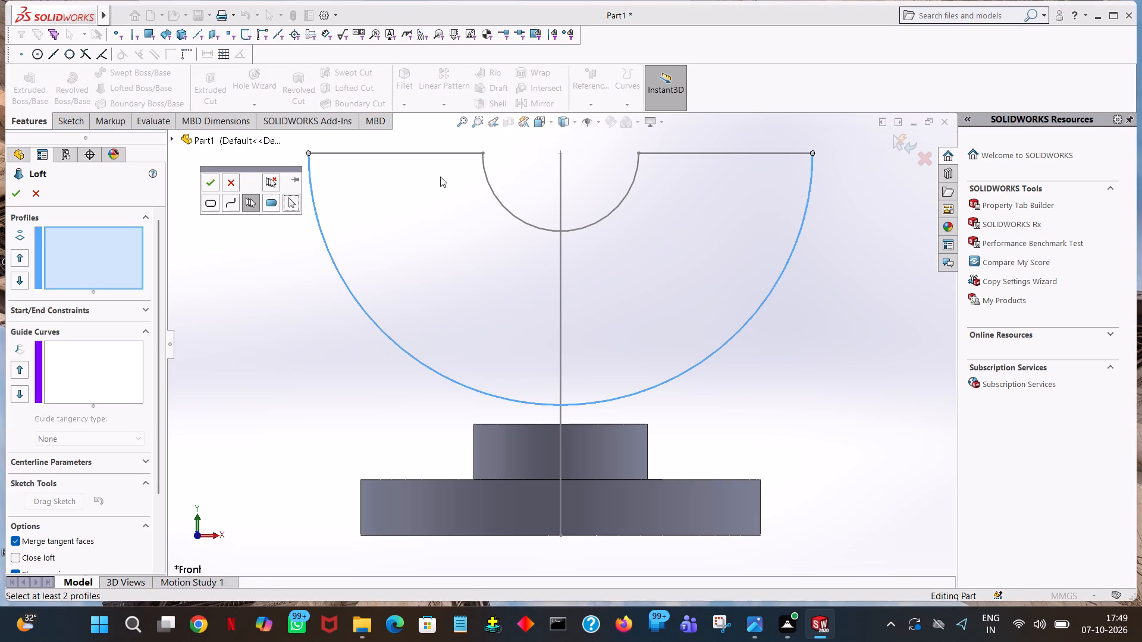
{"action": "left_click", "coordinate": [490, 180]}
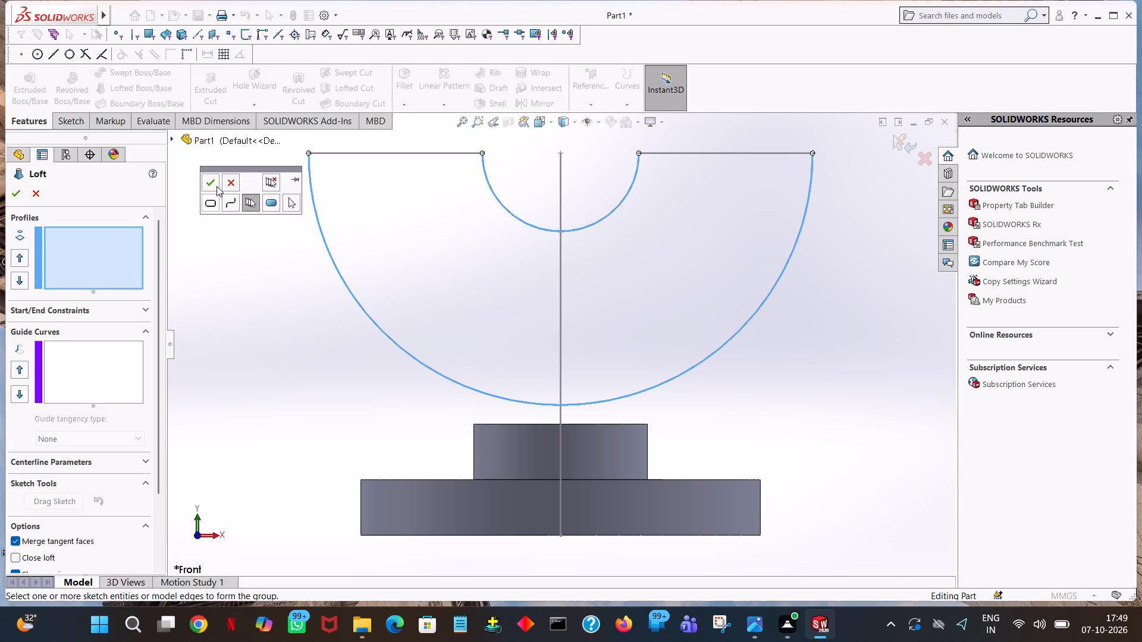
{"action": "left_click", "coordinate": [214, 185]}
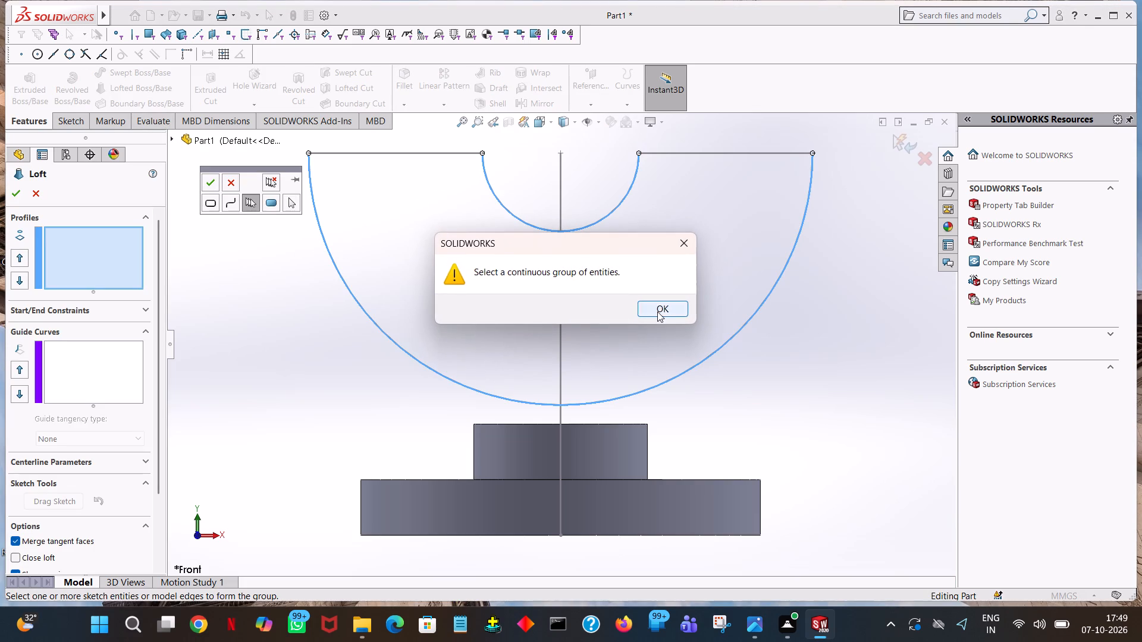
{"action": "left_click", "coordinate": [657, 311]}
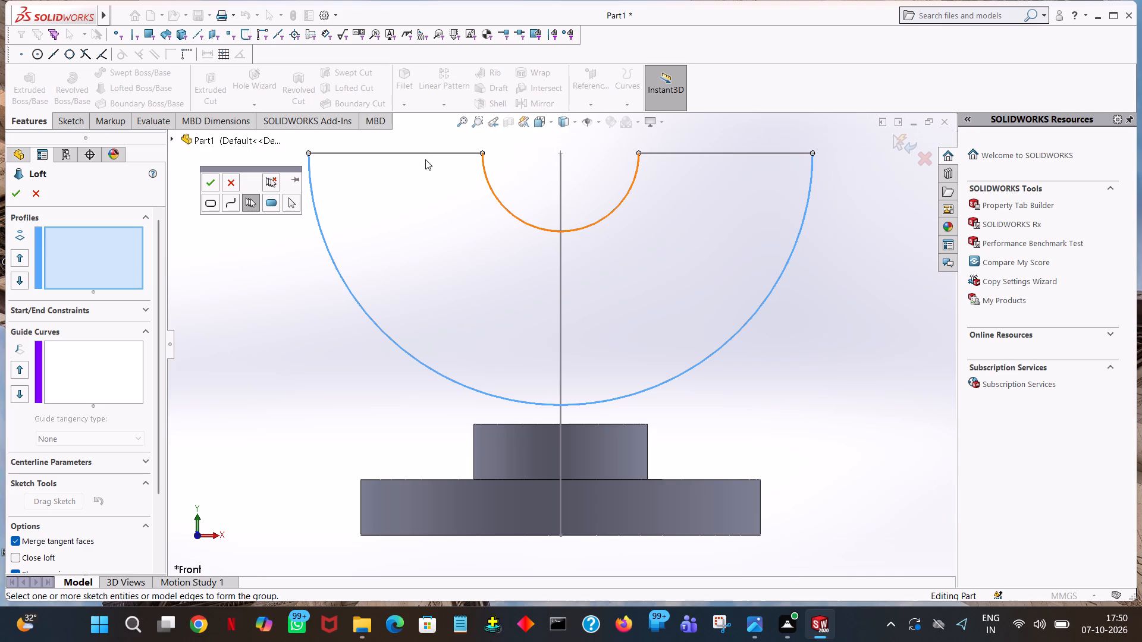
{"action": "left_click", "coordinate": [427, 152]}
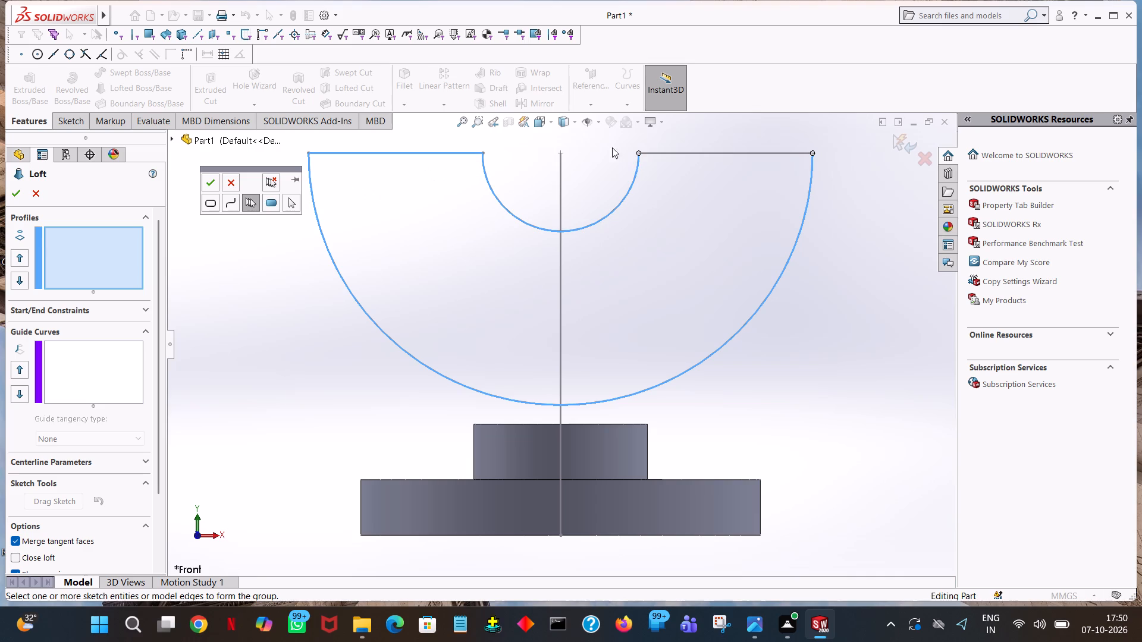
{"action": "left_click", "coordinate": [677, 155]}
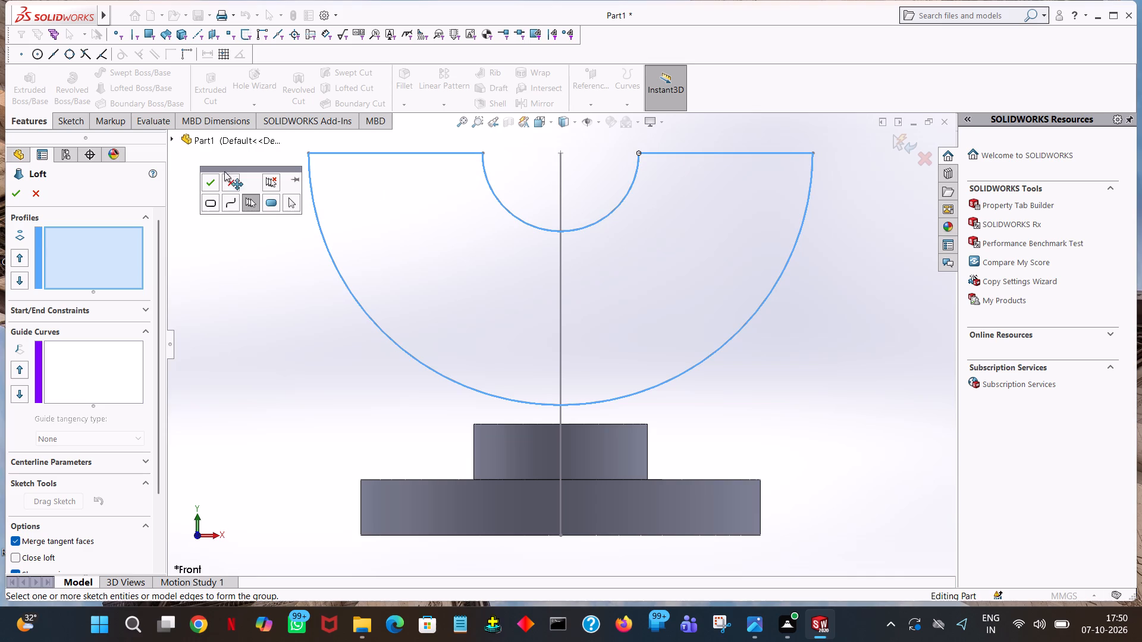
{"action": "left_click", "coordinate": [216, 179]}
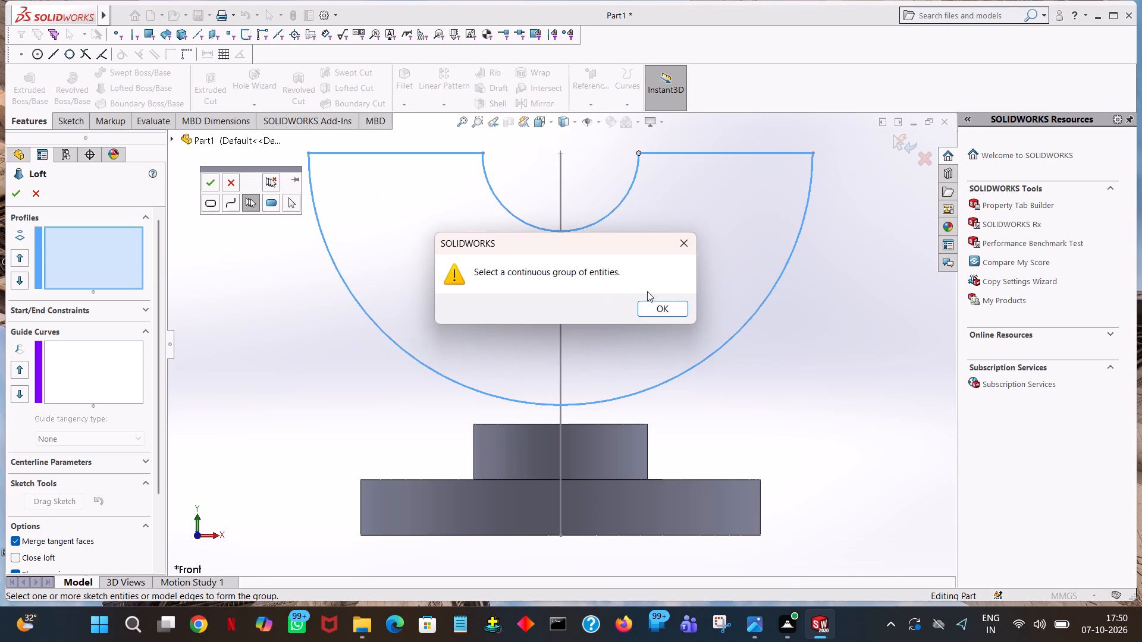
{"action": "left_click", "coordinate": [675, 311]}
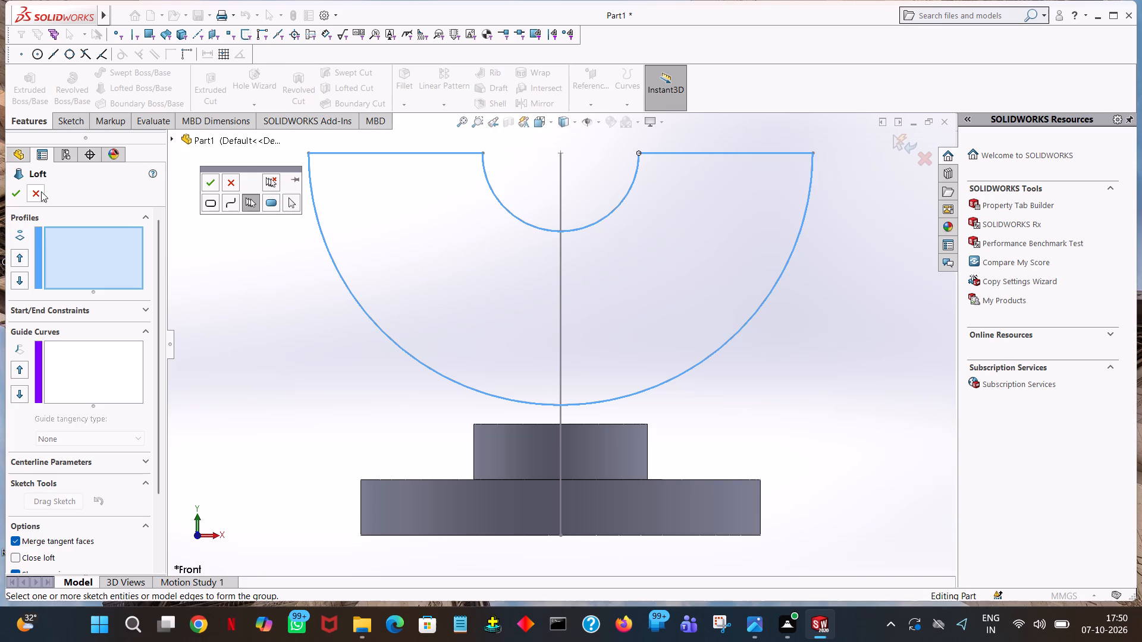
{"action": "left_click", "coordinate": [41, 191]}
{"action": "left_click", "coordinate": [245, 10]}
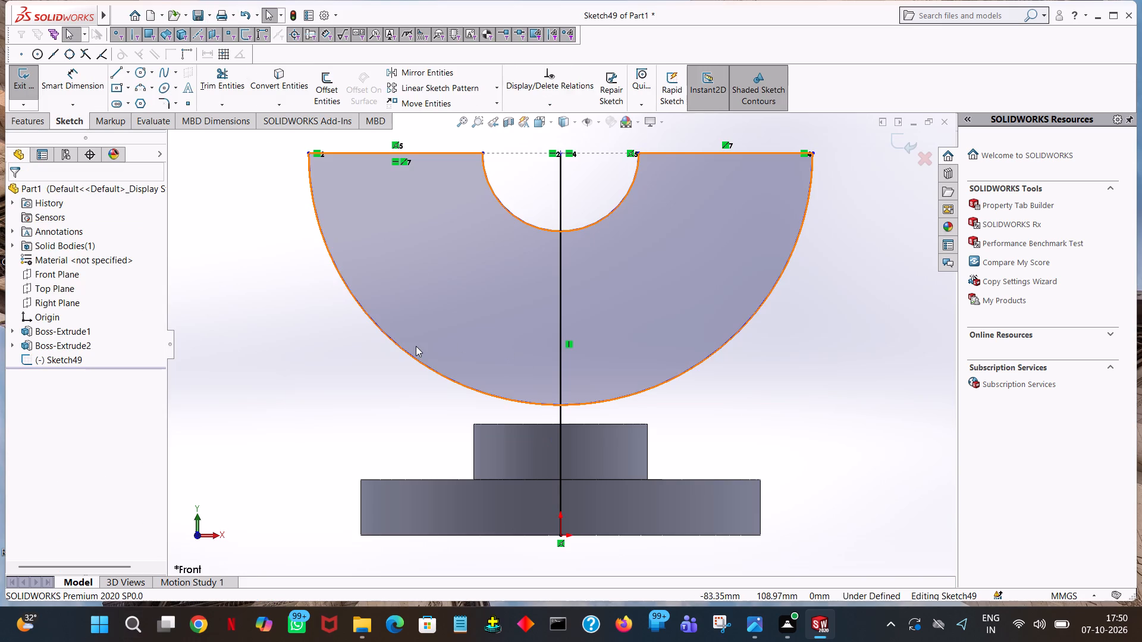
Trim away the entire vertical line, from the circles' centre down to the origin.
{"action": "left_click", "coordinate": [219, 81]}
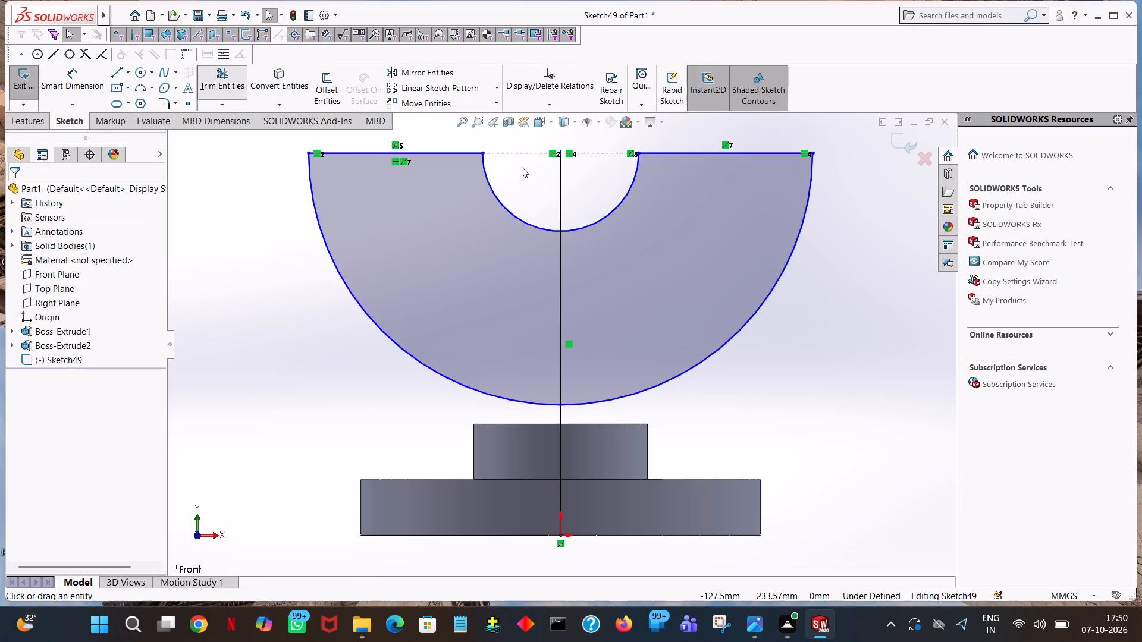
{"action": "left_click", "coordinate": [559, 190]}
{"action": "left_click", "coordinate": [561, 282]}
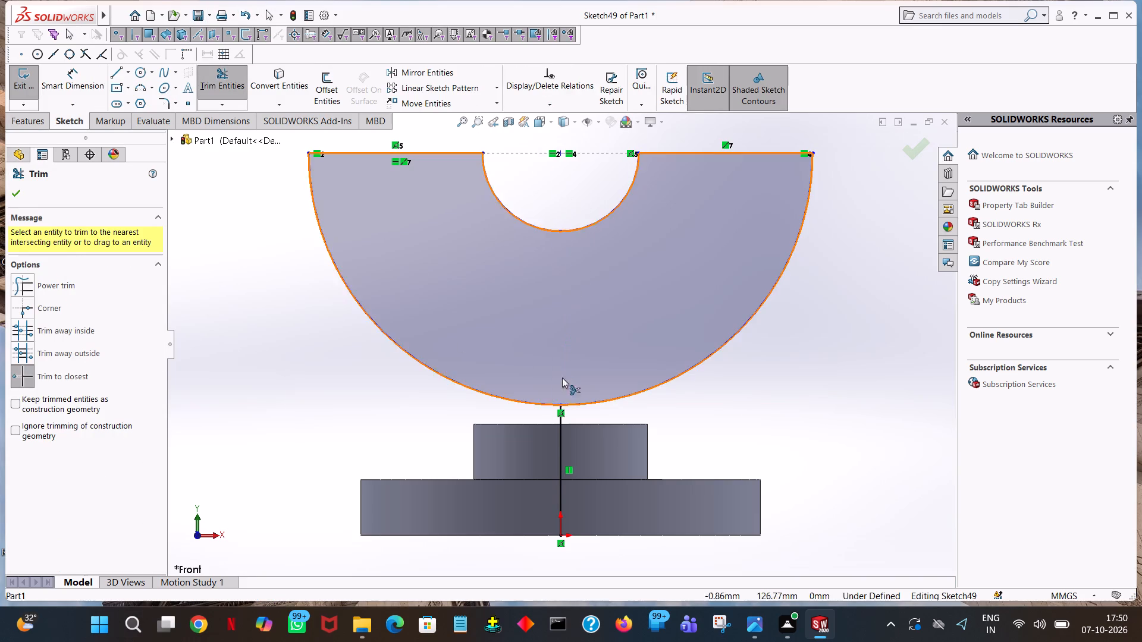
{"action": "left_click", "coordinate": [559, 454]}
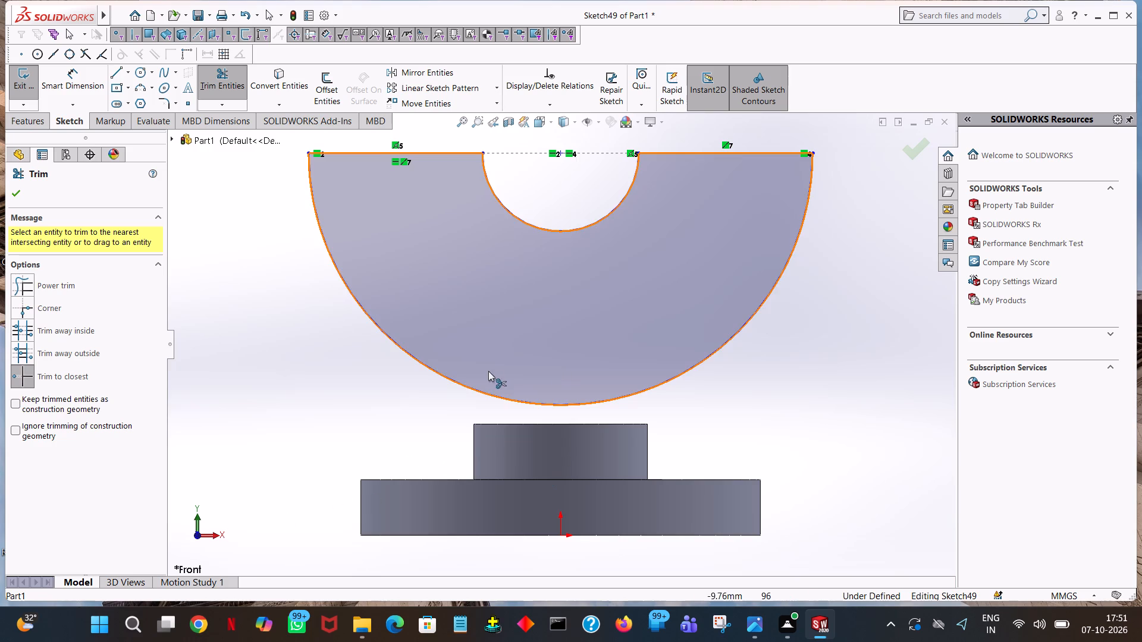
{"action": "middle_click_drag", "start_coordinate": [801, 306], "coordinate": [818, 339], "text": "ctrl"}
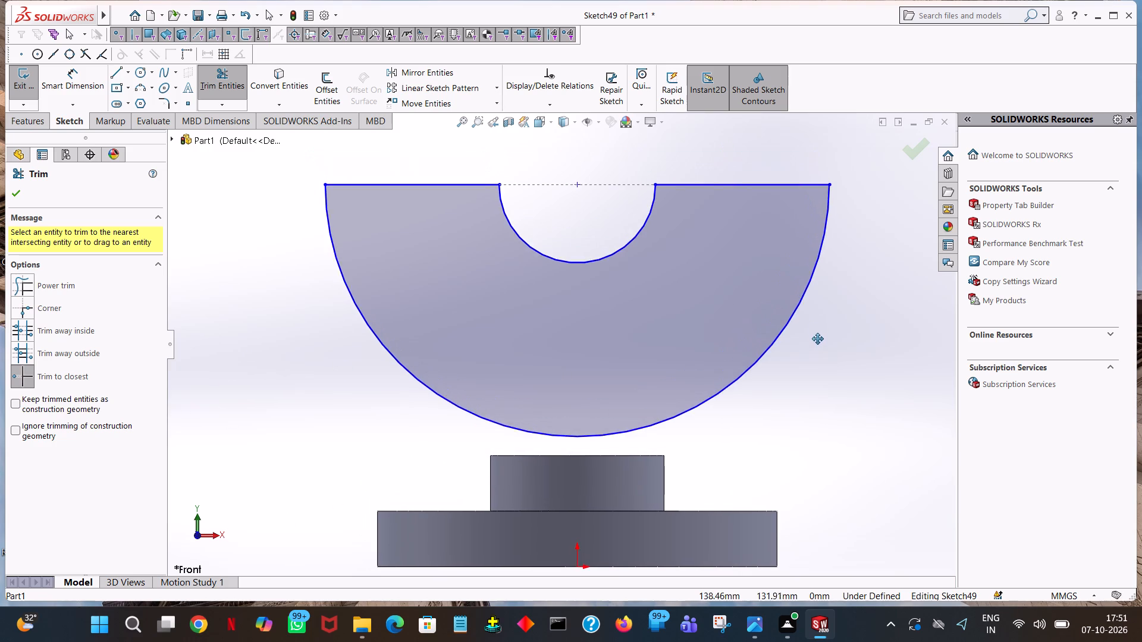
{"action": "middle_click_drag", "start_coordinate": [818, 339], "coordinate": [818, 348], "text": "ctrl"}
{"action": "left_click", "coordinate": [910, 155]}
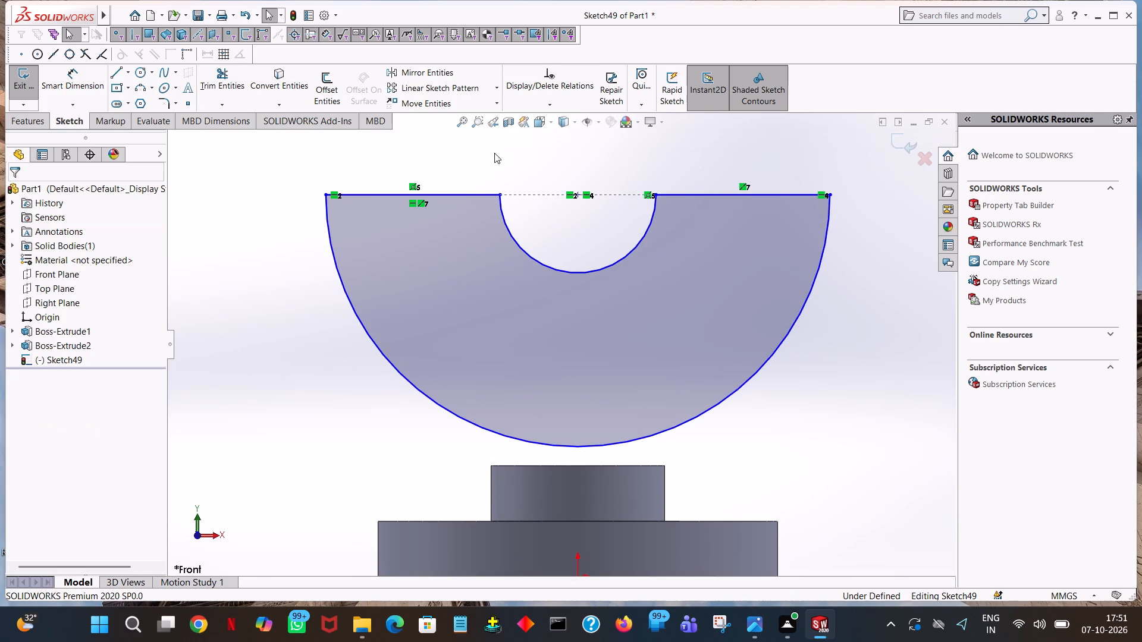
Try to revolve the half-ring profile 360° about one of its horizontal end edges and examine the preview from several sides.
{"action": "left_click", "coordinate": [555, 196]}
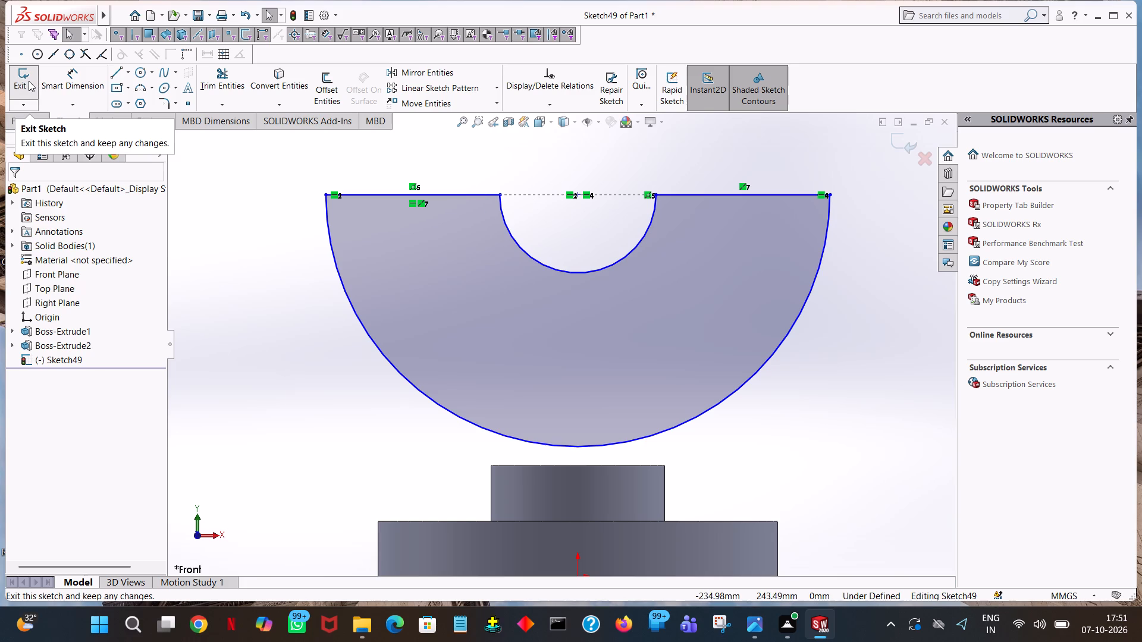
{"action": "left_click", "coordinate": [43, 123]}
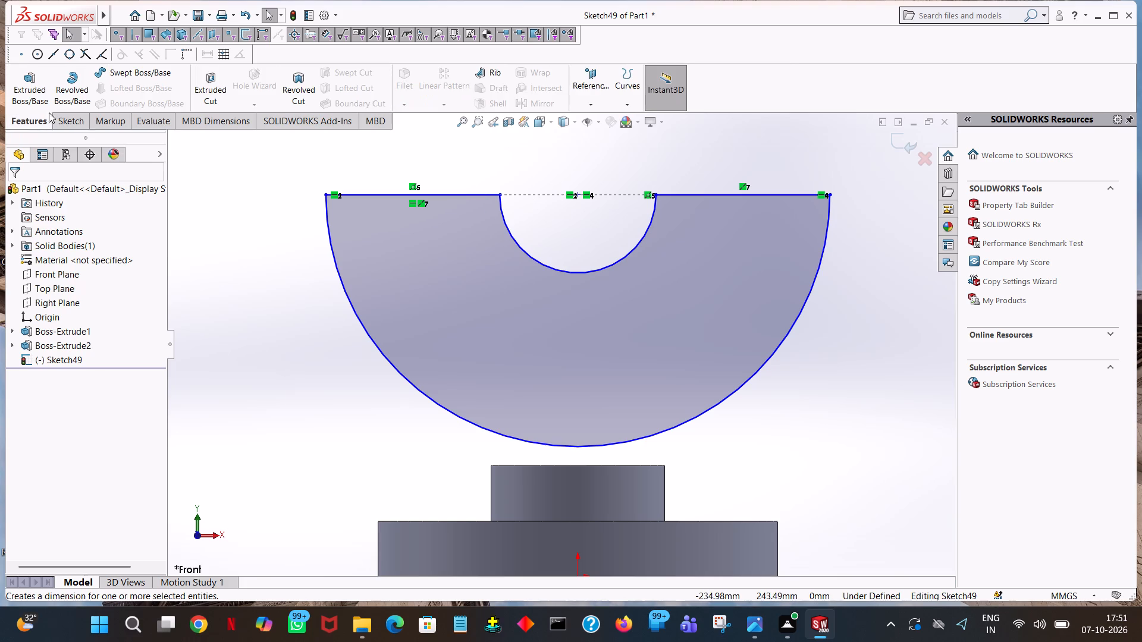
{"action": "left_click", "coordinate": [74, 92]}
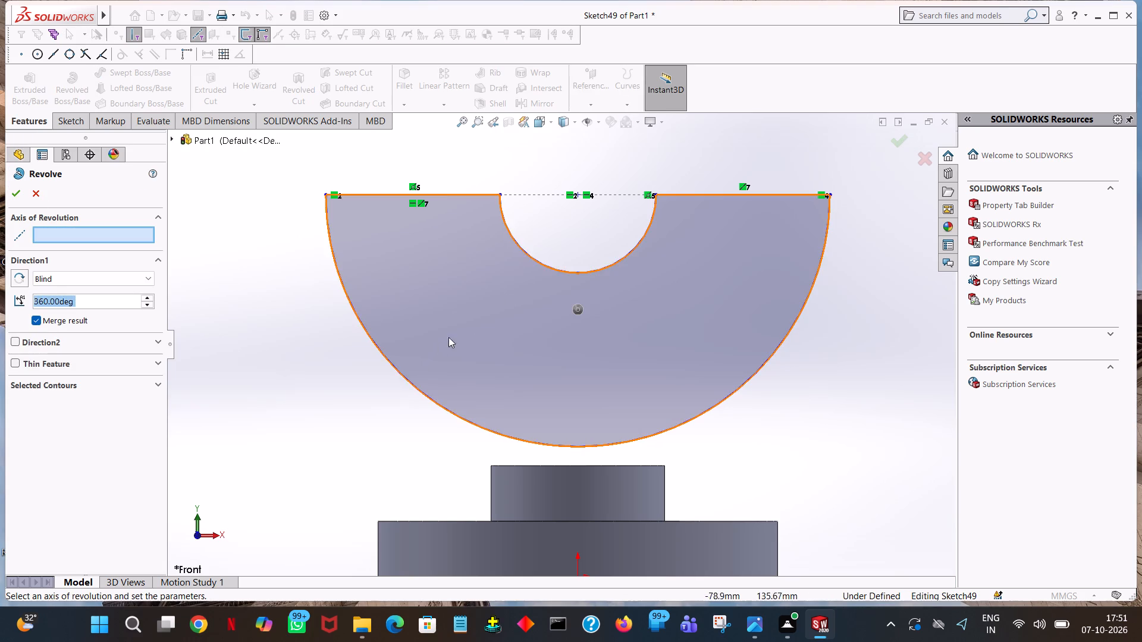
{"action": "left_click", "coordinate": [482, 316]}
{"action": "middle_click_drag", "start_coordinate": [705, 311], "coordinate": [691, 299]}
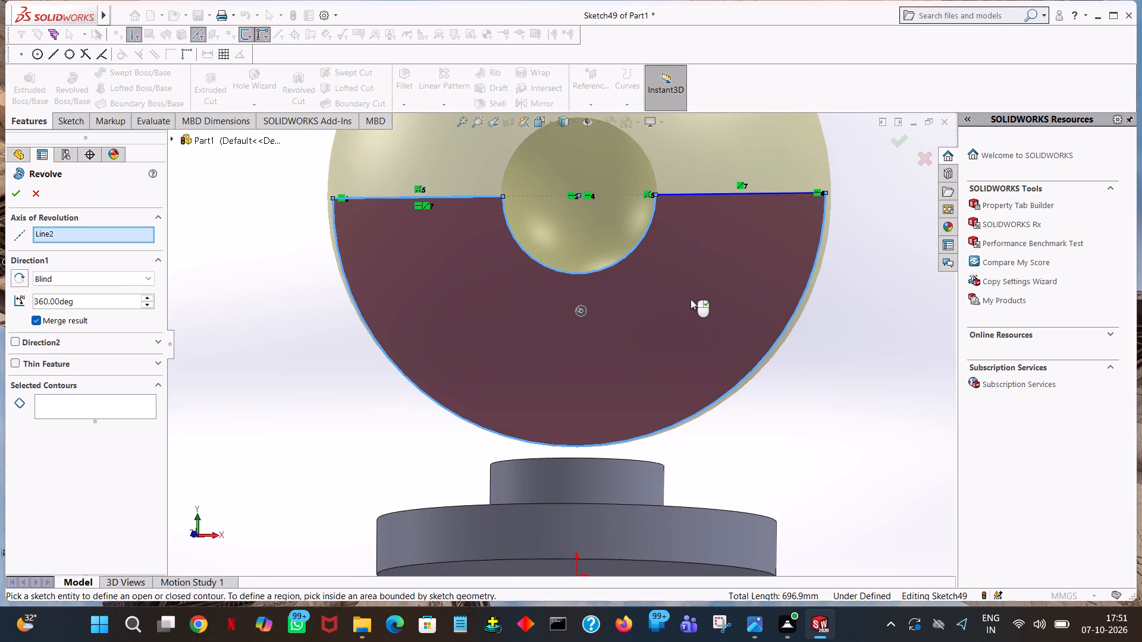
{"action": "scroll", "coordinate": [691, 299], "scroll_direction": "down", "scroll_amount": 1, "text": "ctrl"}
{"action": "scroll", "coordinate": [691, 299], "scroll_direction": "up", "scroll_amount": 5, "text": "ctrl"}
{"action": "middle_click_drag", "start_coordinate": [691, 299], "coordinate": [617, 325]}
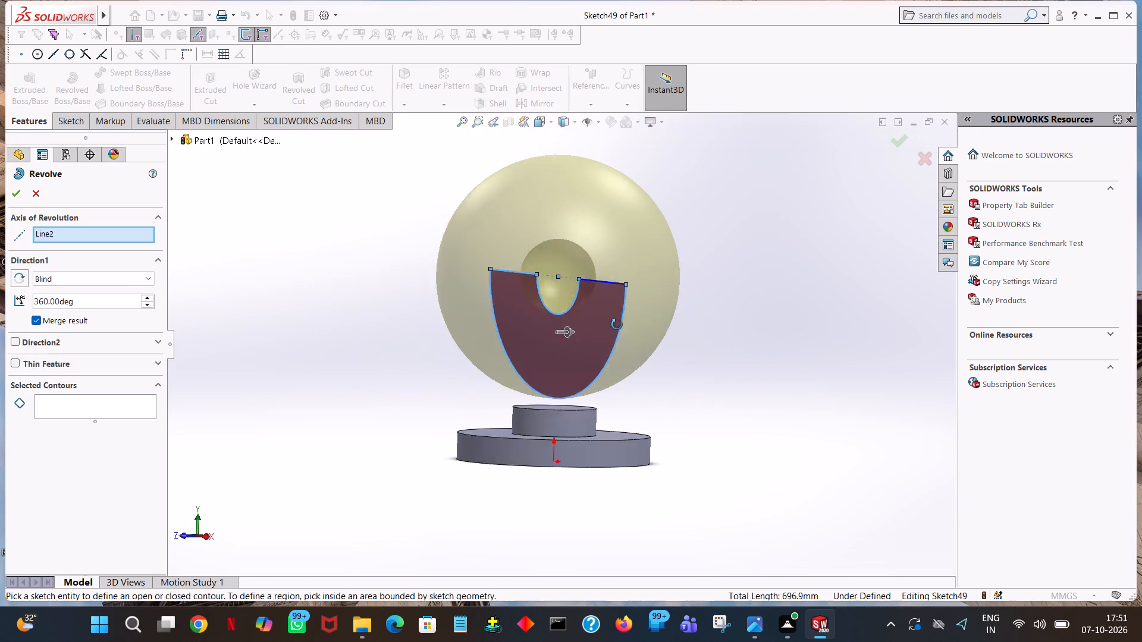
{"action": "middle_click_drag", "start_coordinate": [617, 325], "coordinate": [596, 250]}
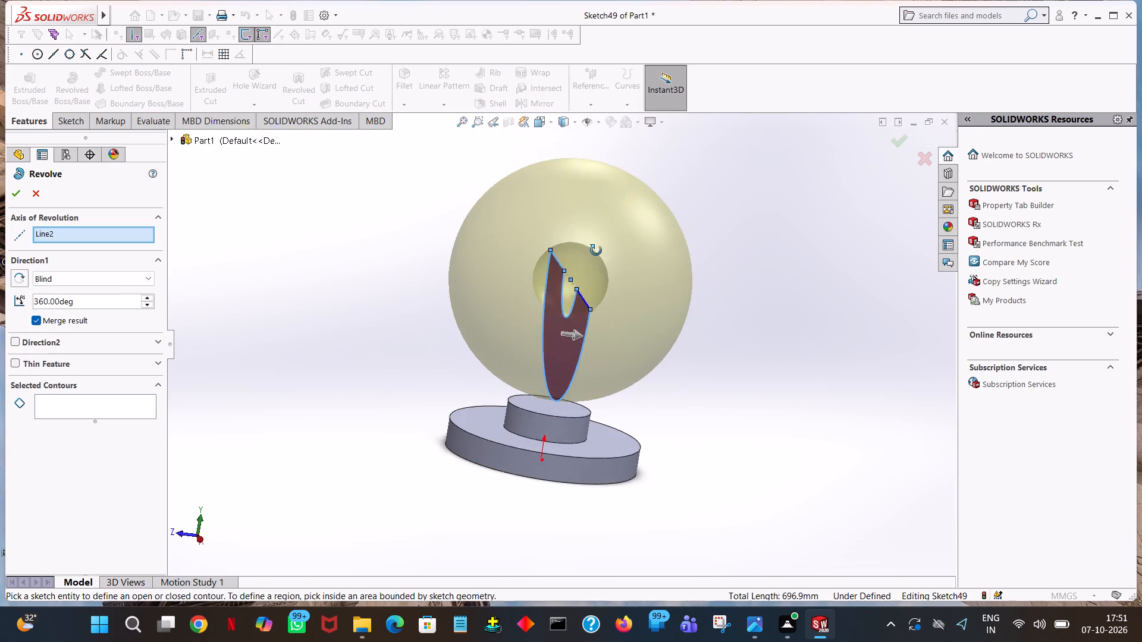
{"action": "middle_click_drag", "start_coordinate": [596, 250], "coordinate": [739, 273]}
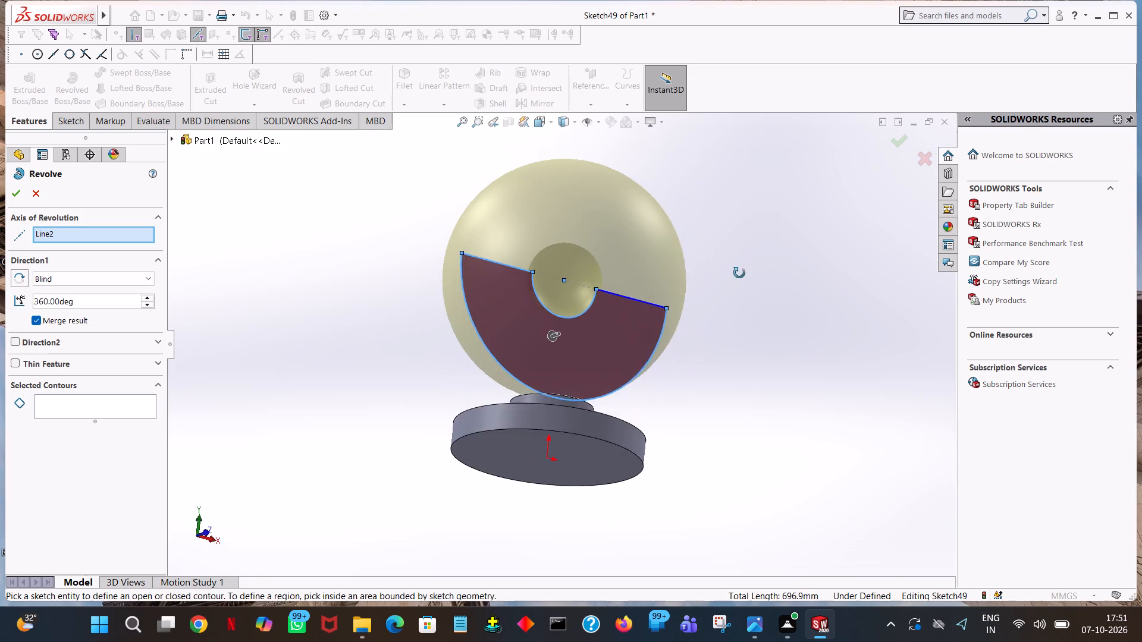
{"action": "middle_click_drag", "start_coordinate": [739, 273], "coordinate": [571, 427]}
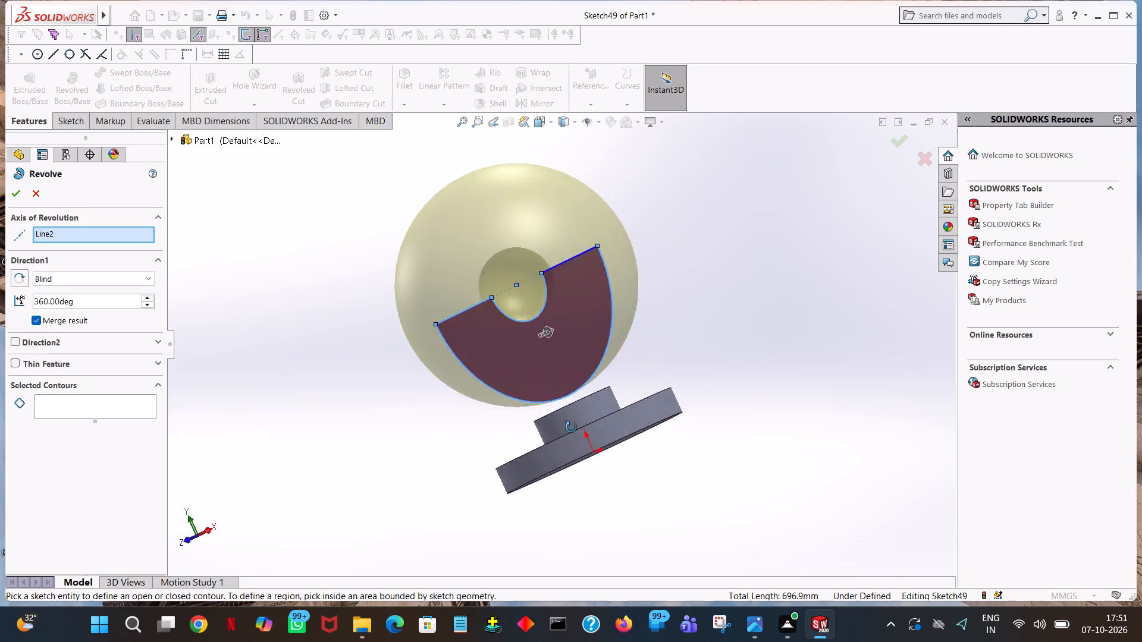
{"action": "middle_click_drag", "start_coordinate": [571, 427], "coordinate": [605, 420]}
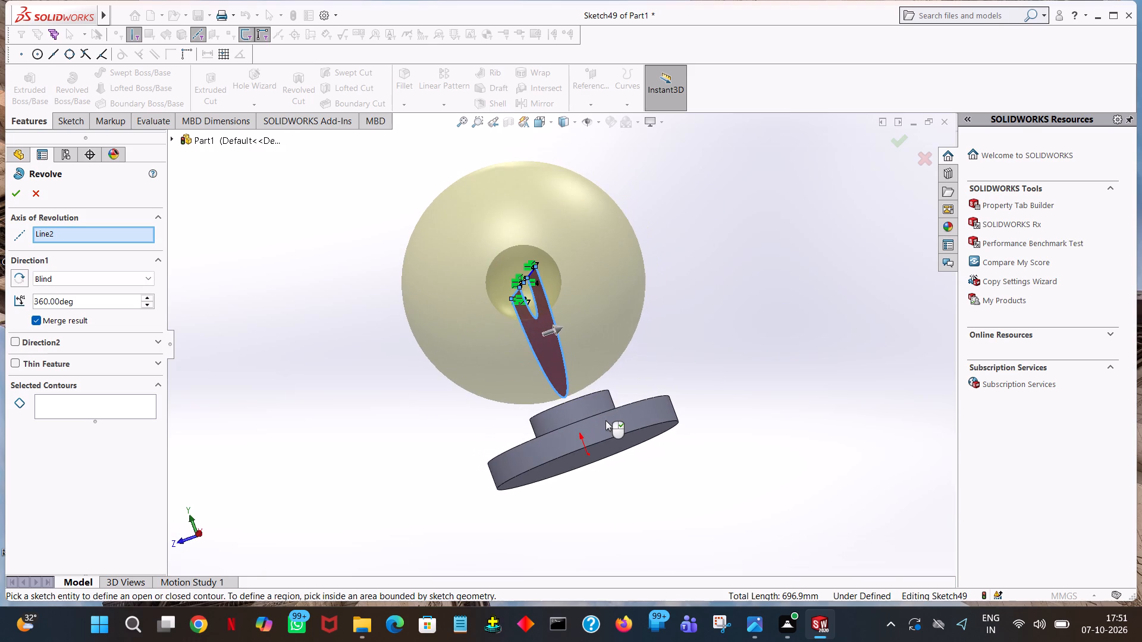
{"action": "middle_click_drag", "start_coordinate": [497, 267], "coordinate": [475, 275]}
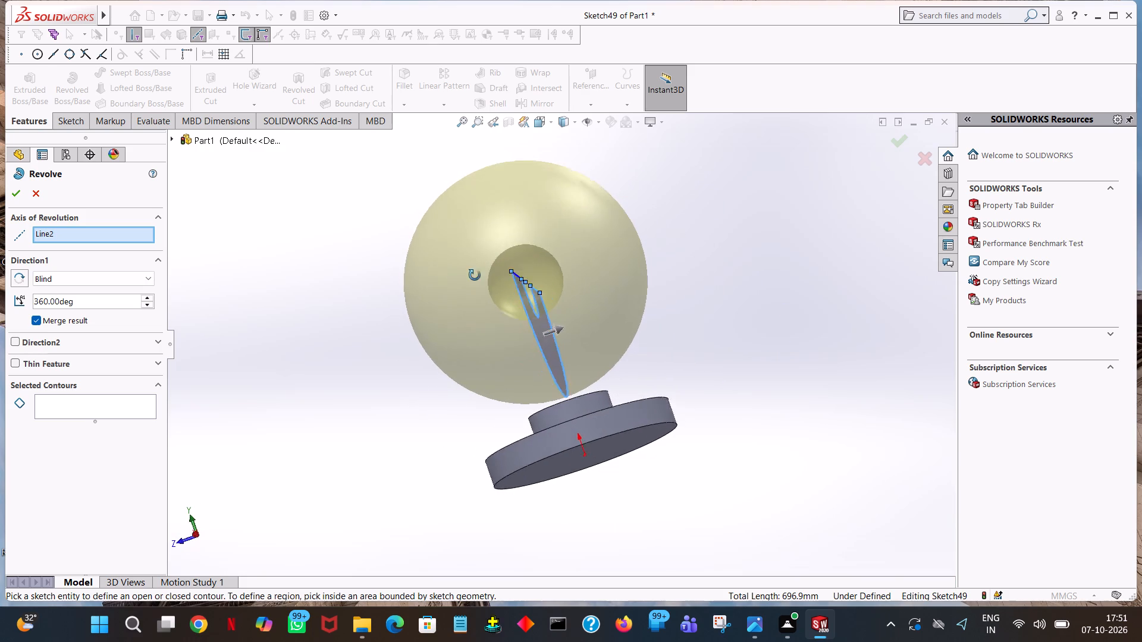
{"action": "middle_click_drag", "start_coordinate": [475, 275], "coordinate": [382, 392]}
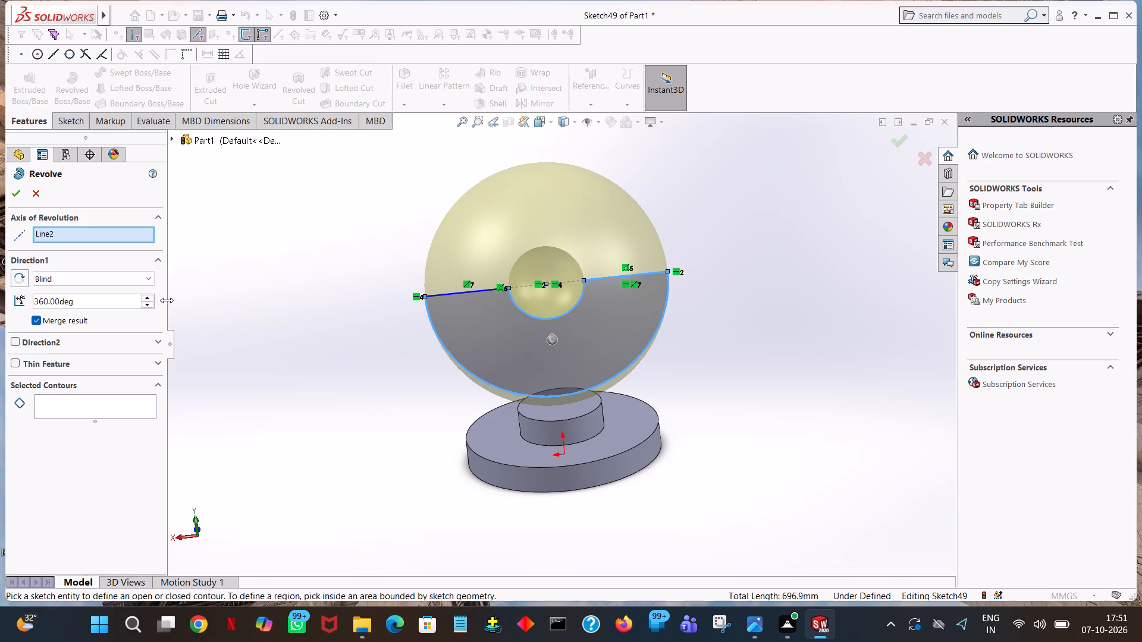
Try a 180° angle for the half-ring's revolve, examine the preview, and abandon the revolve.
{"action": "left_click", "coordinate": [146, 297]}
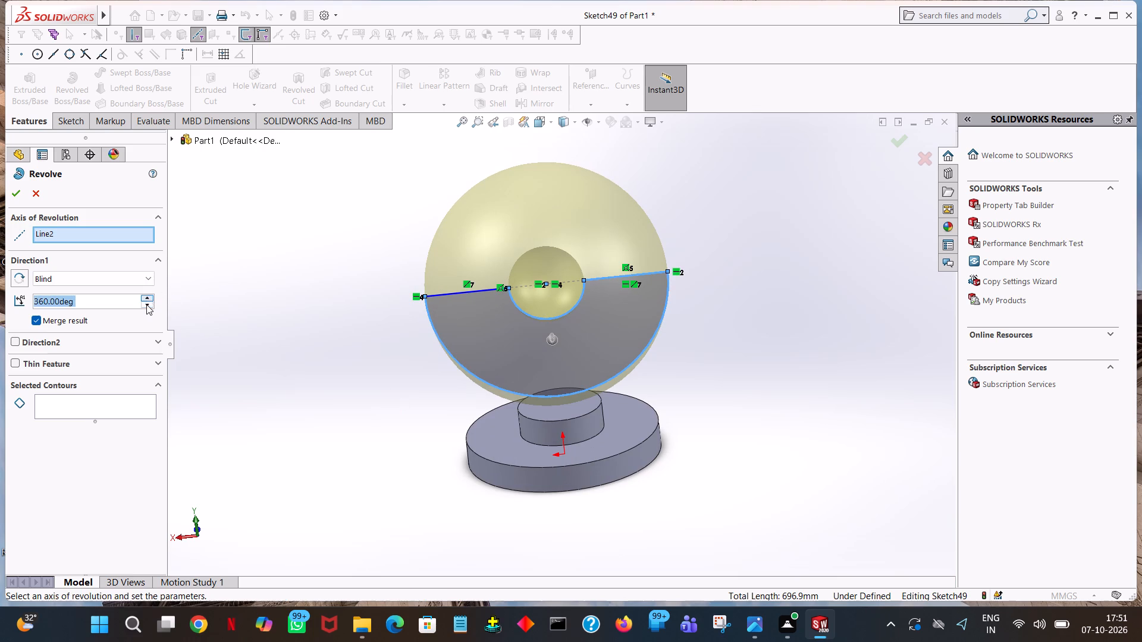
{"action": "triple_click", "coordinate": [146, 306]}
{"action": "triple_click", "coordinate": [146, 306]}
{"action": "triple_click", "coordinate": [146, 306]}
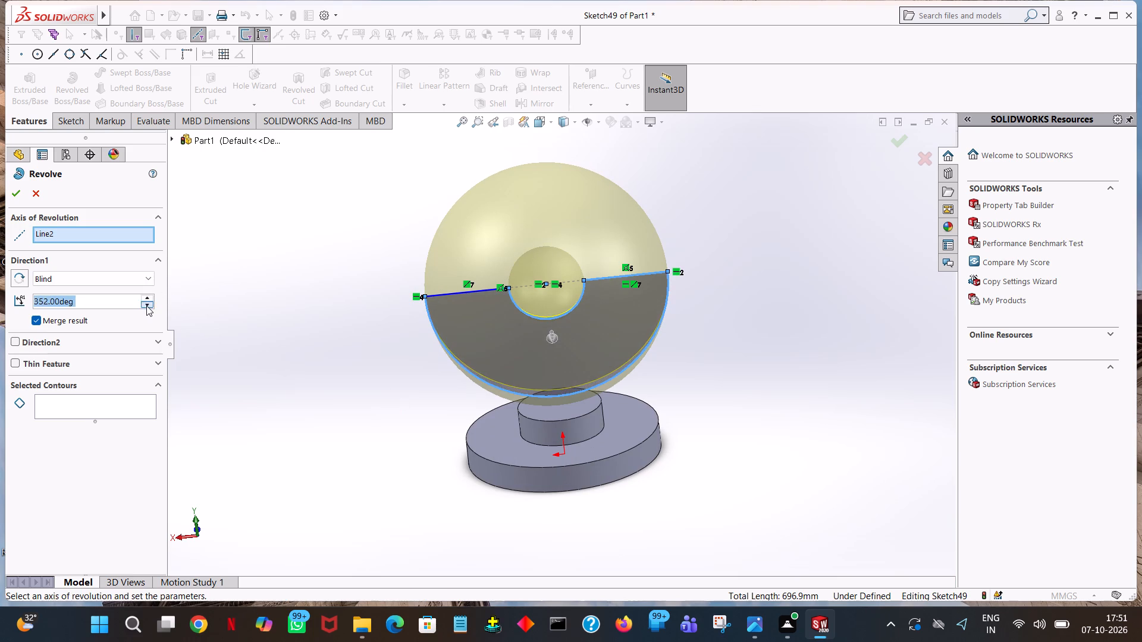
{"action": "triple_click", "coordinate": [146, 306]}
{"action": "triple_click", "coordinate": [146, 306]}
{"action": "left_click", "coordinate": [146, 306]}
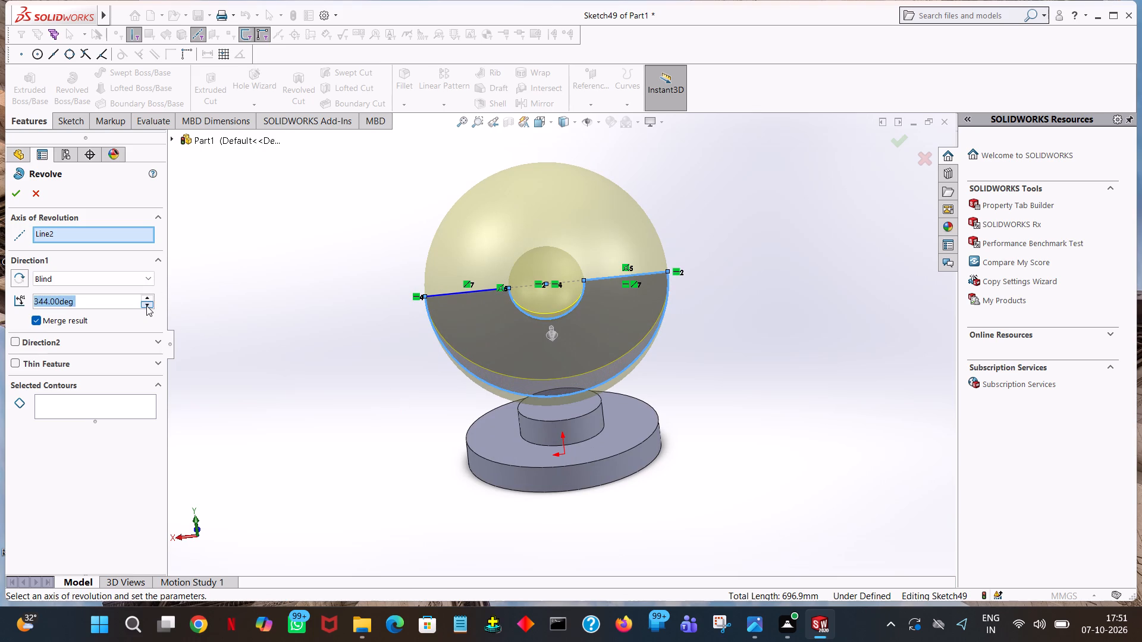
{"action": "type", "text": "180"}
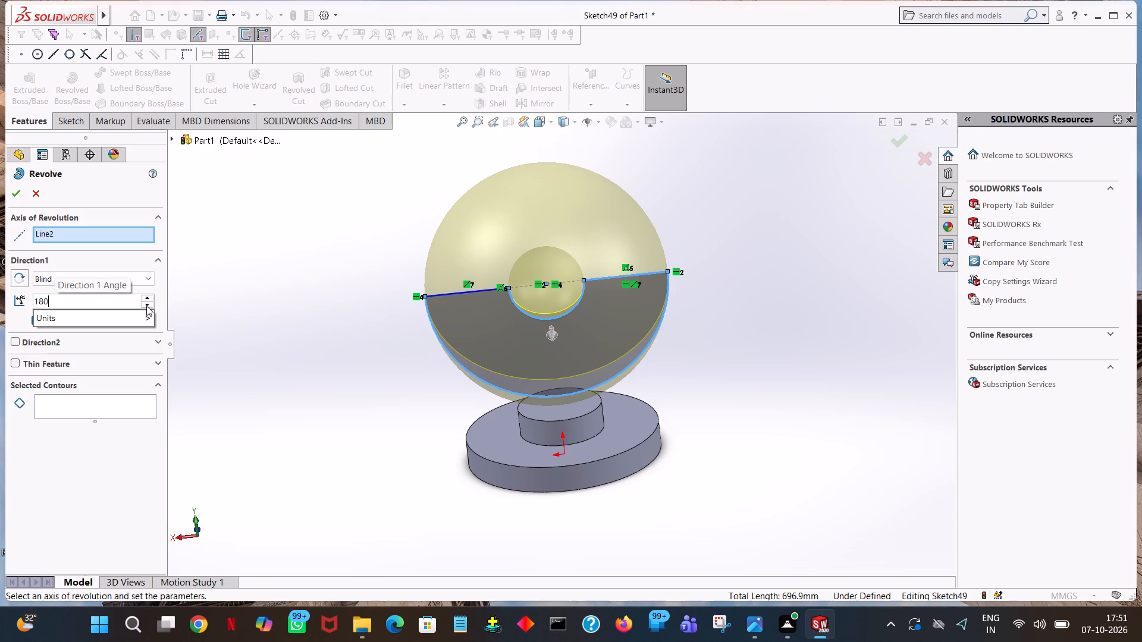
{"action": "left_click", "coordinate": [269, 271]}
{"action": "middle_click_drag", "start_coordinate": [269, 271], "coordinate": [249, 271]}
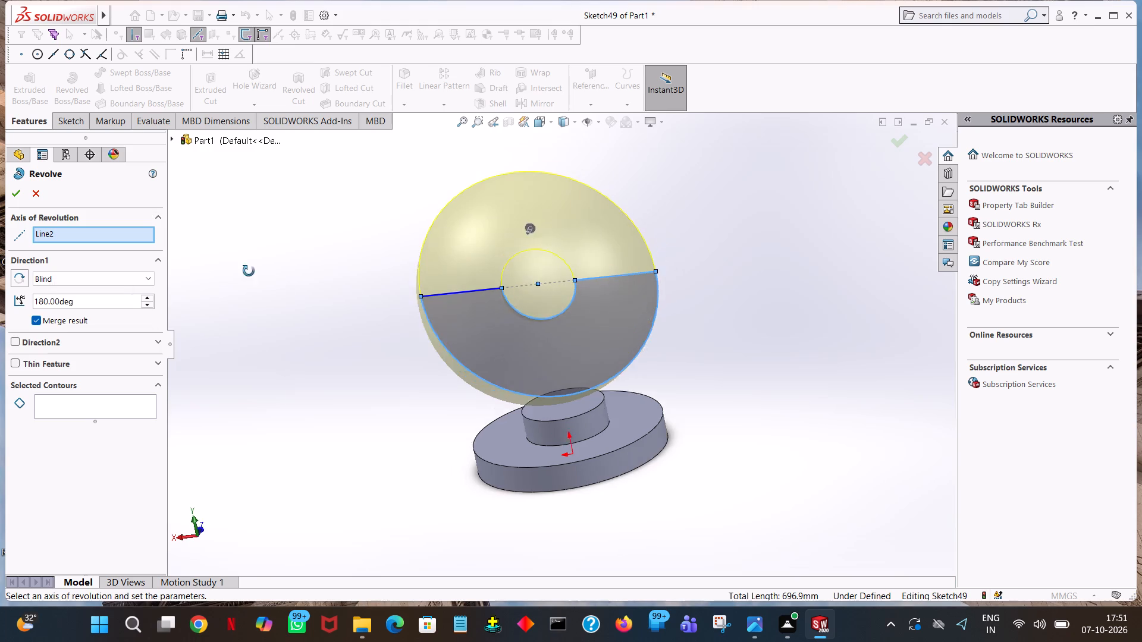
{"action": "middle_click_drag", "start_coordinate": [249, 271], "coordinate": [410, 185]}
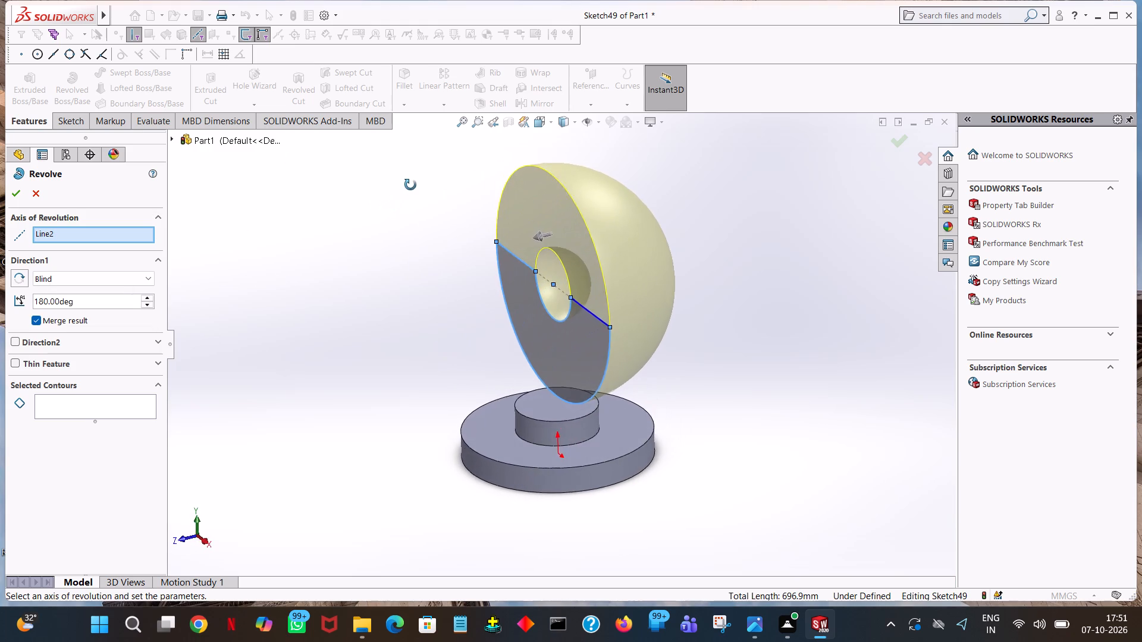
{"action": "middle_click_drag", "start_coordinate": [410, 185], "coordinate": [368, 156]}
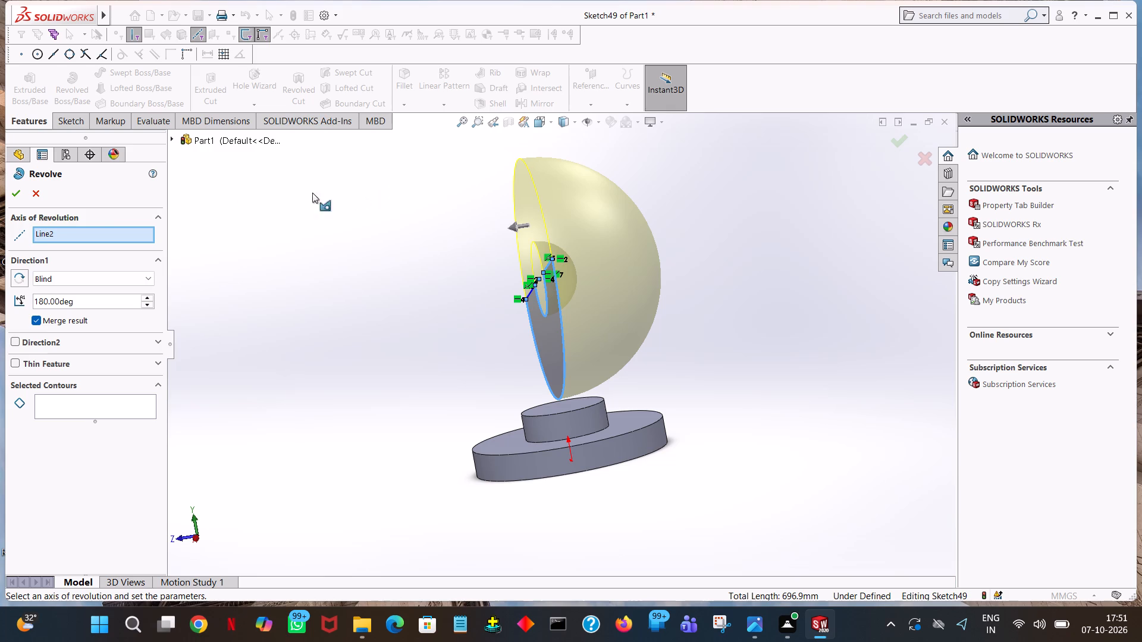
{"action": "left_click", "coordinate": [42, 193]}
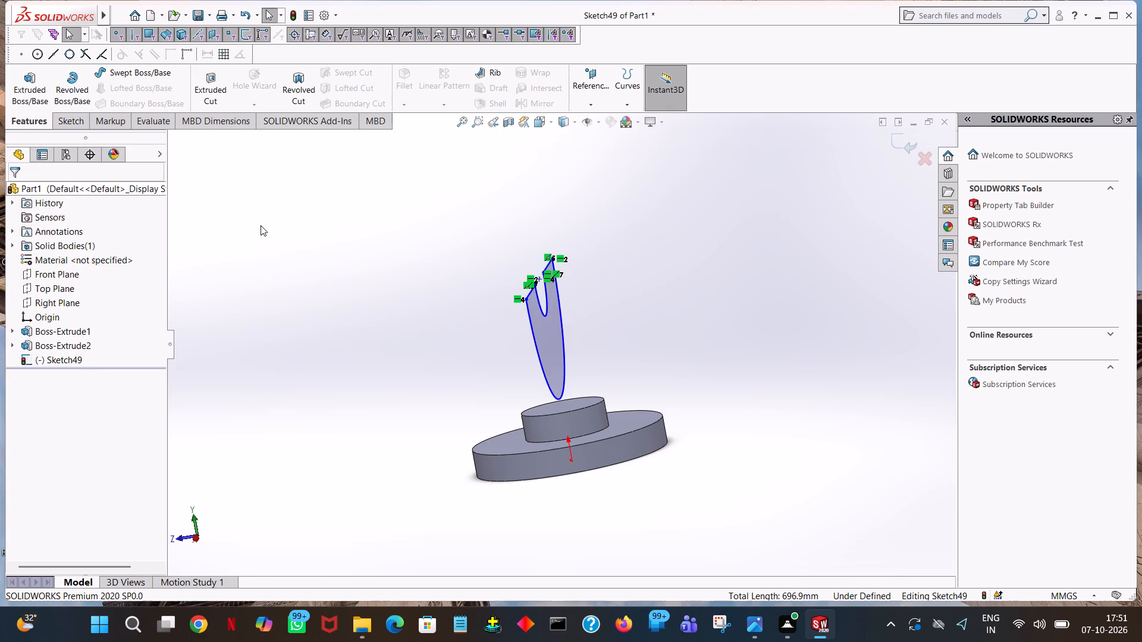
Facing the sketch plane, draw a three-point arc of about 97 mm radius between the half-ring's two horizontal end edges, bulging downward.
{"action": "middle_click_drag", "start_coordinate": [414, 223], "coordinate": [580, 218]}
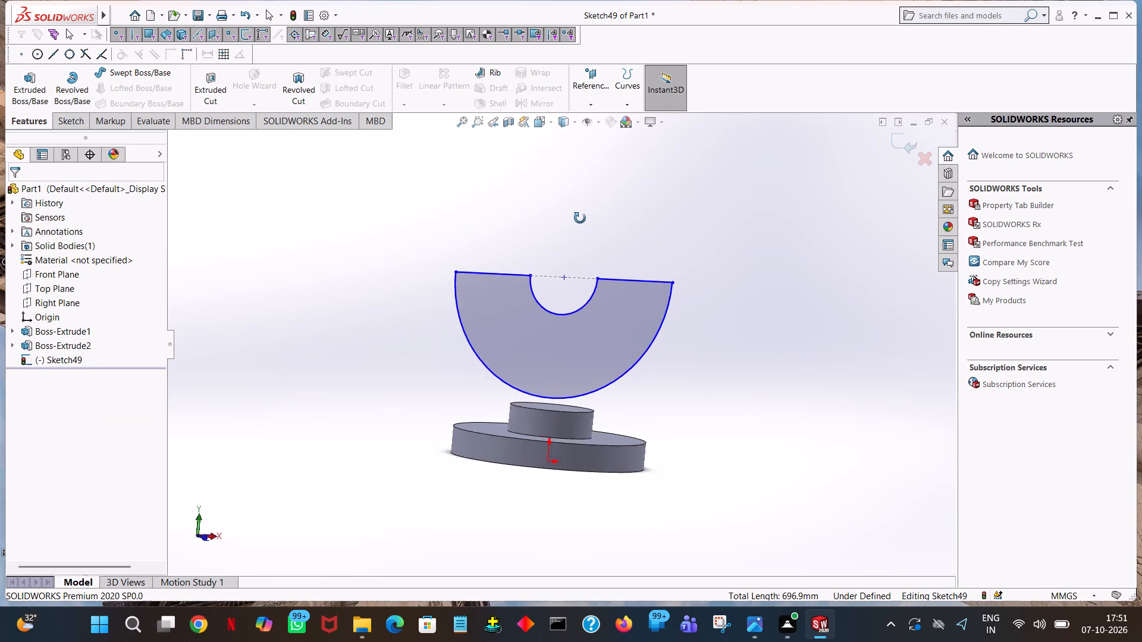
{"action": "middle_click_drag", "start_coordinate": [580, 218], "coordinate": [562, 227]}
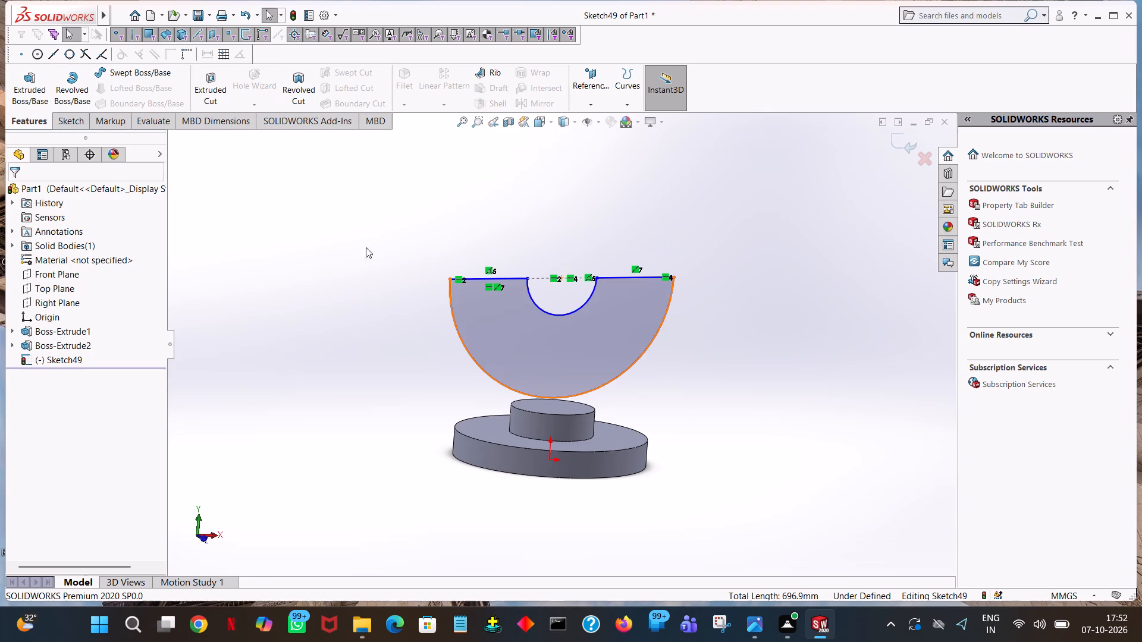
{"action": "middle_click_drag", "start_coordinate": [284, 270], "coordinate": [274, 276]}
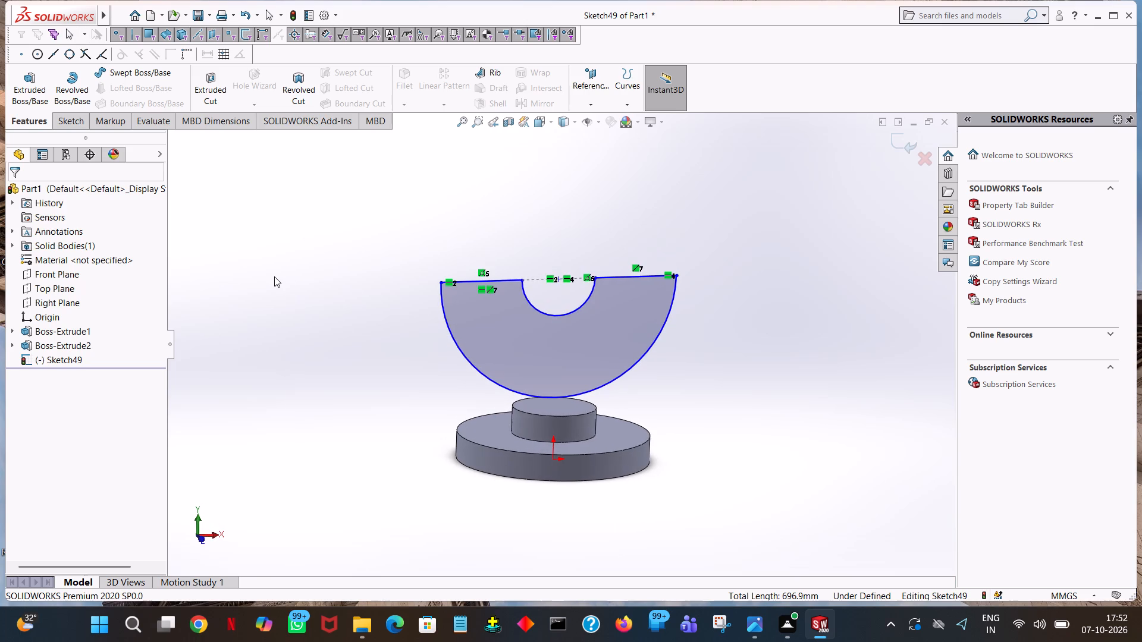
{"action": "key", "text": "space"}
{"action": "key", "text": "space"}
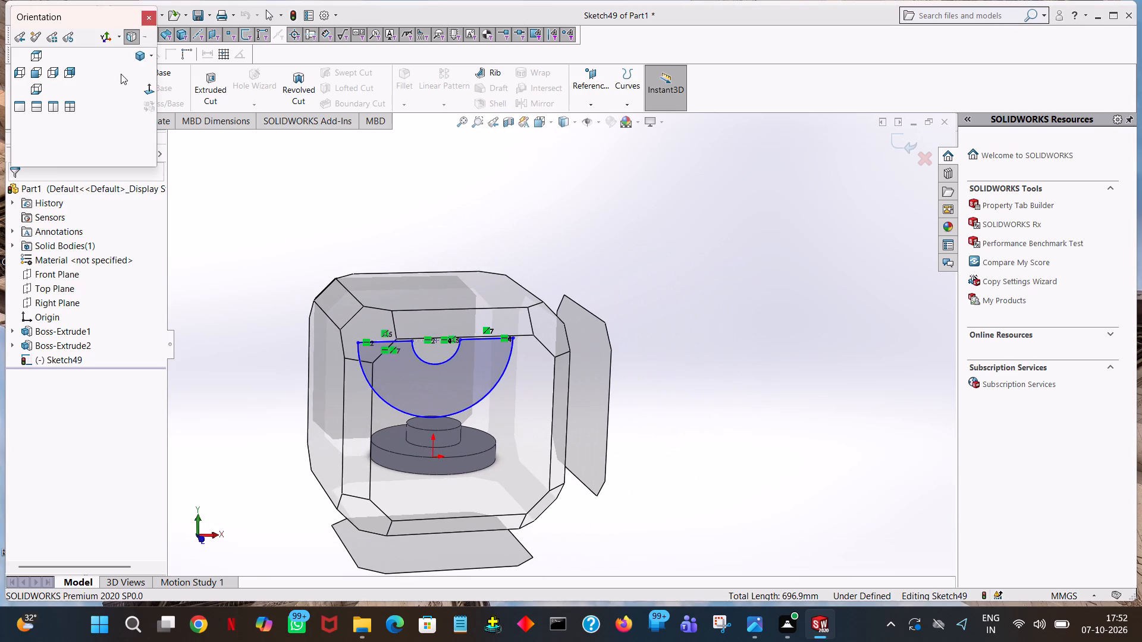
{"action": "left_click", "coordinate": [146, 94]}
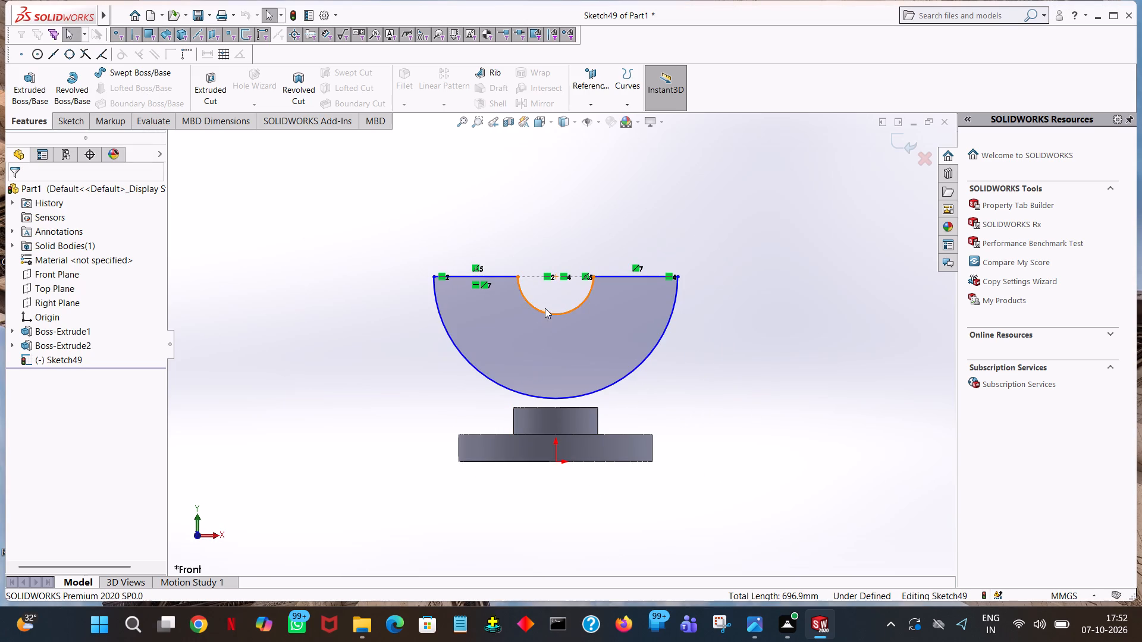
{"action": "left_click", "coordinate": [70, 122]}
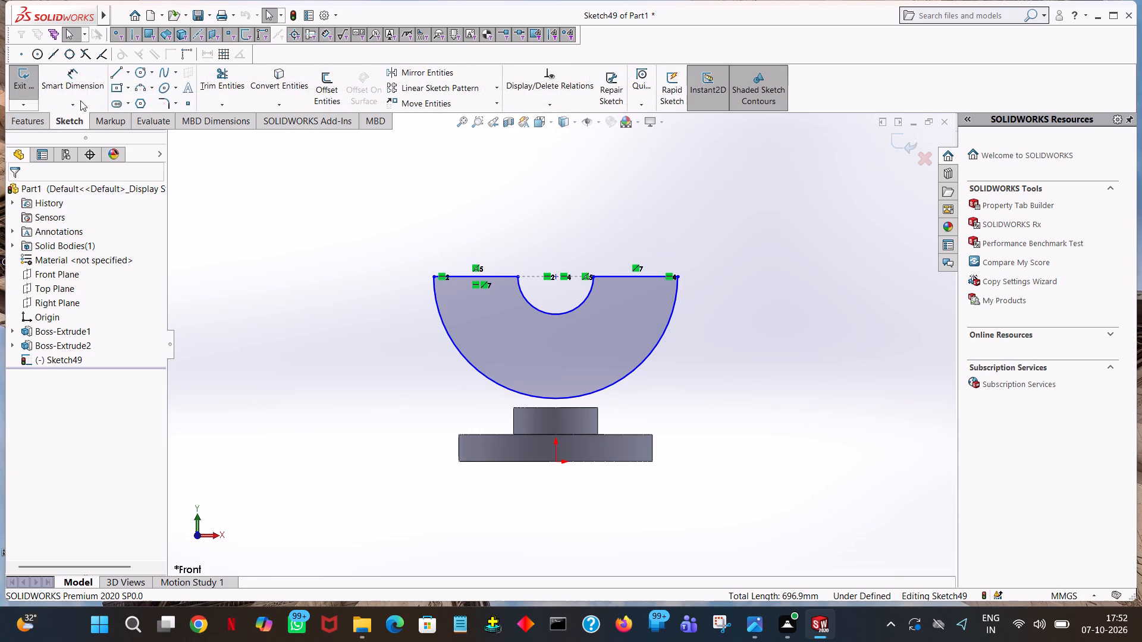
{"action": "left_click", "coordinate": [137, 86]}
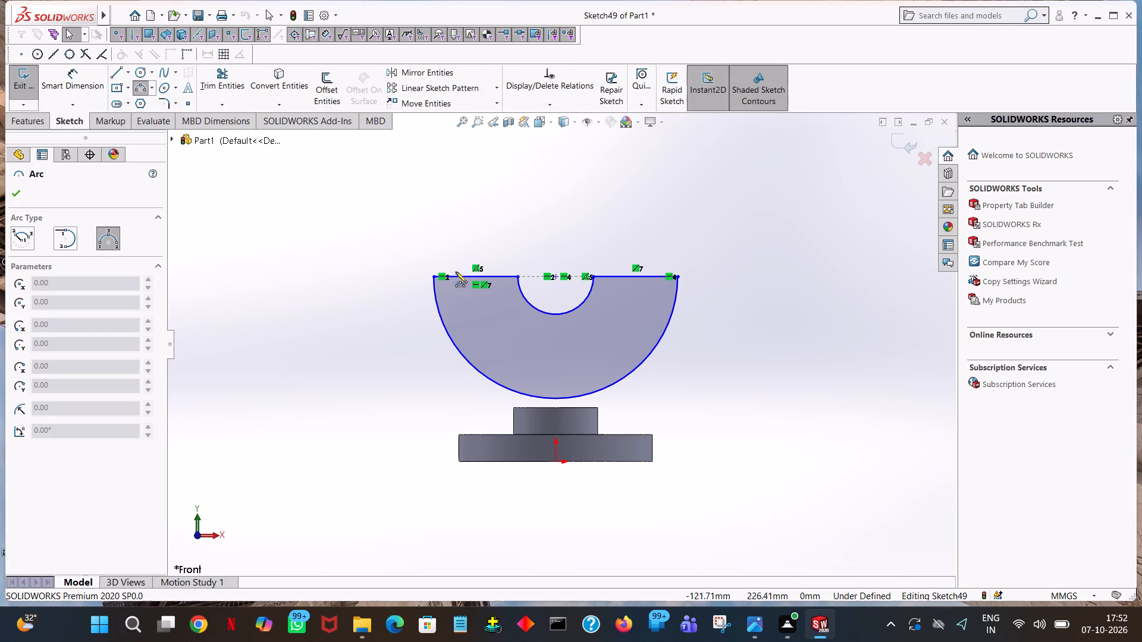
{"action": "left_click", "coordinate": [472, 275]}
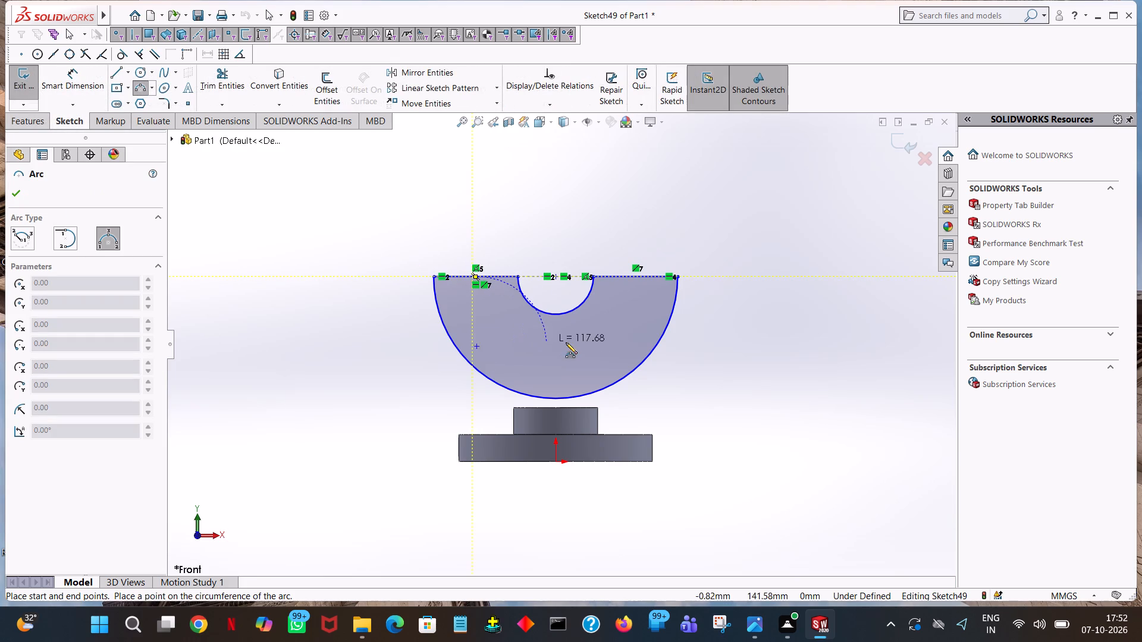
{"action": "left_click", "coordinate": [638, 276]}
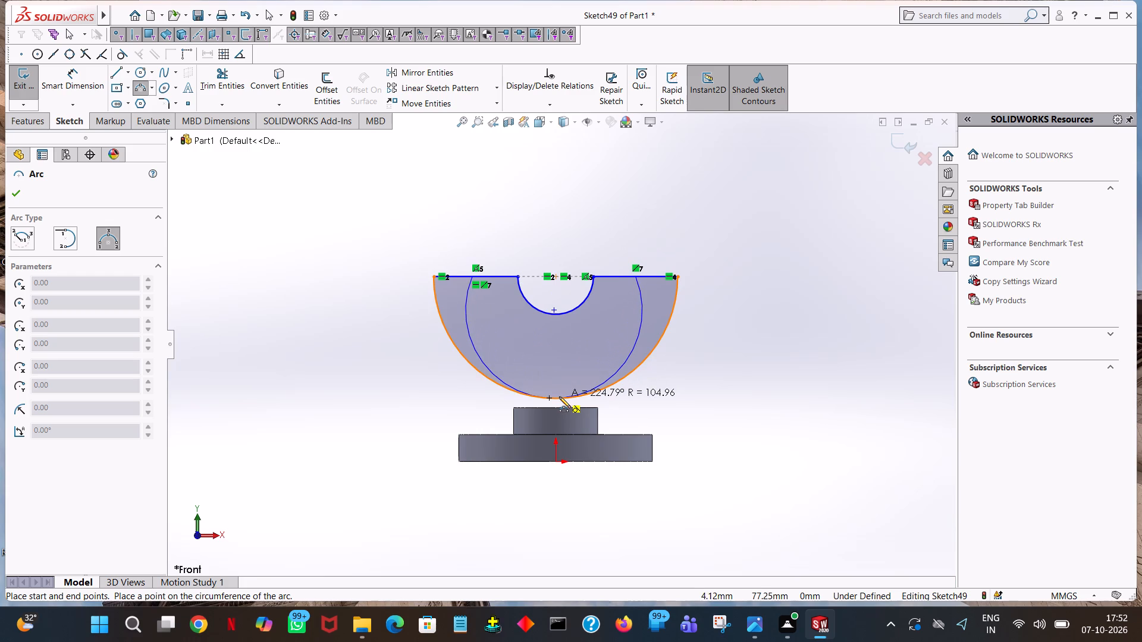
{"action": "left_click", "coordinate": [564, 354]}
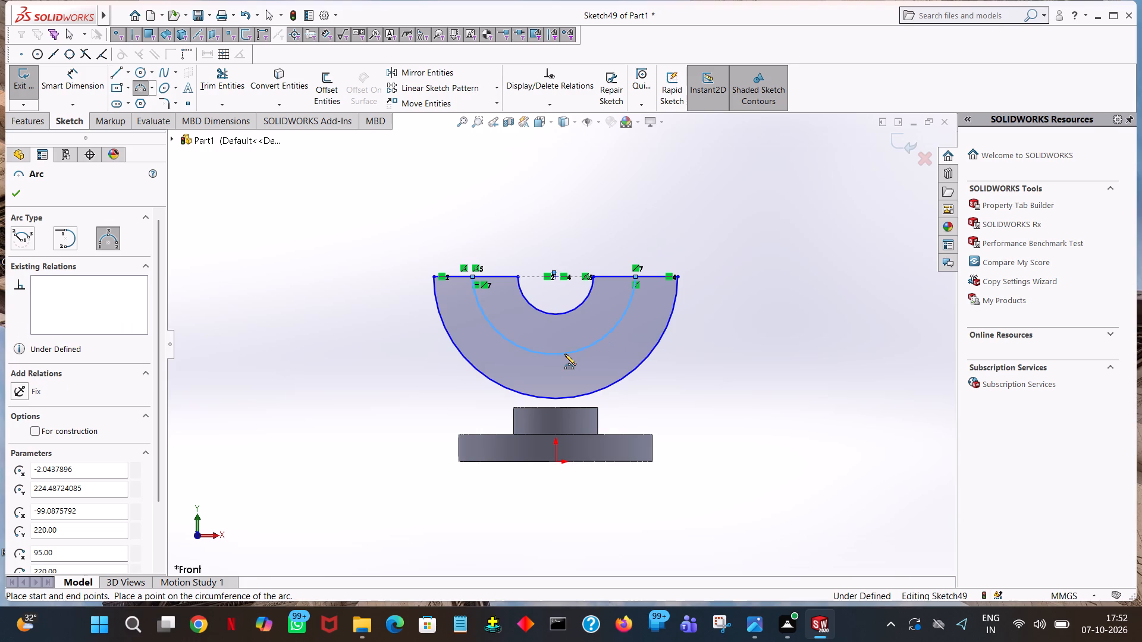
{"action": "right_click", "coordinate": [564, 354]}
{"action": "left_click", "coordinate": [583, 362]}
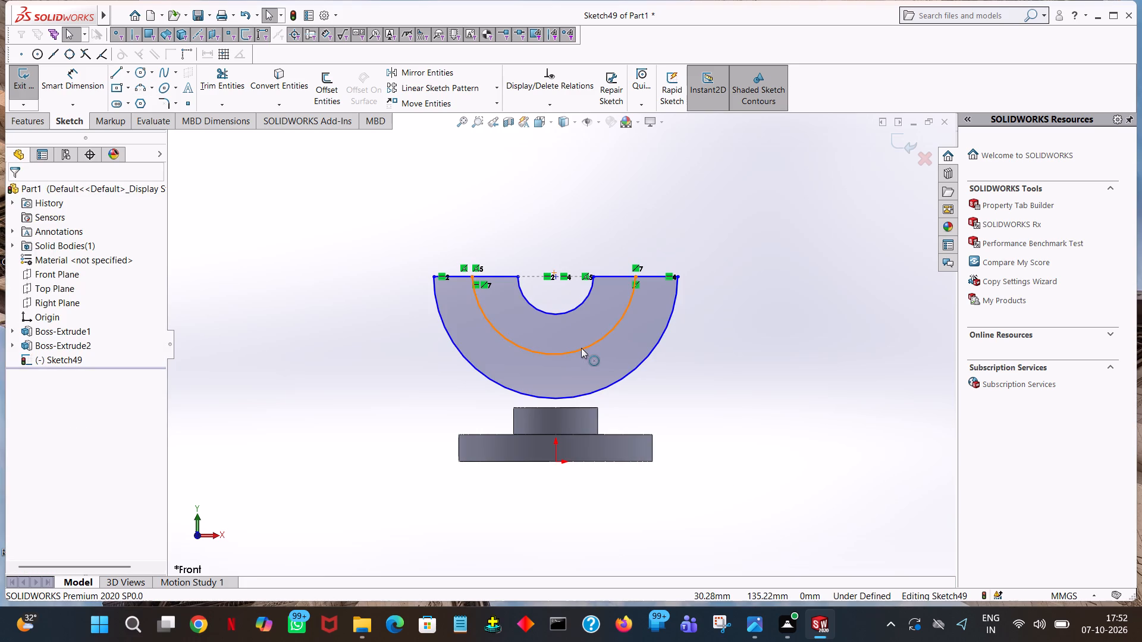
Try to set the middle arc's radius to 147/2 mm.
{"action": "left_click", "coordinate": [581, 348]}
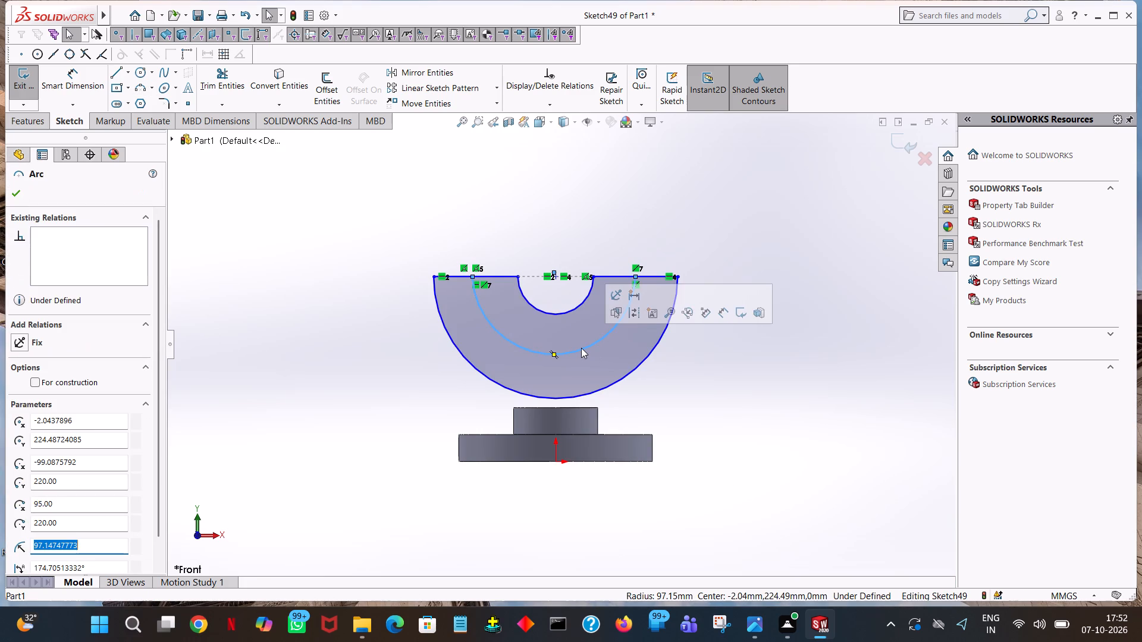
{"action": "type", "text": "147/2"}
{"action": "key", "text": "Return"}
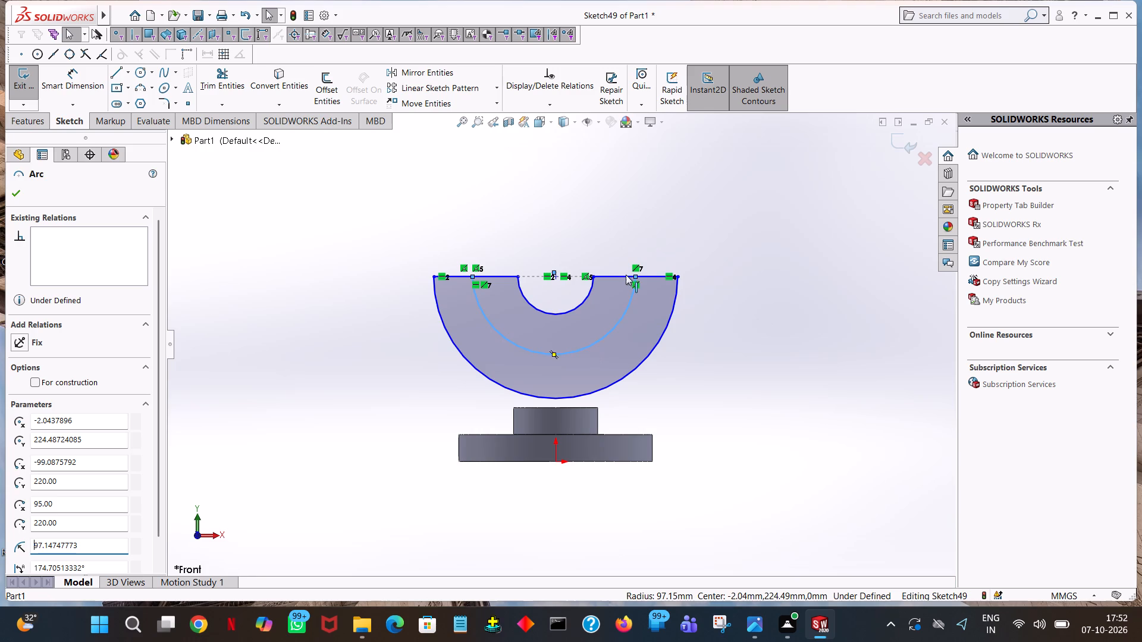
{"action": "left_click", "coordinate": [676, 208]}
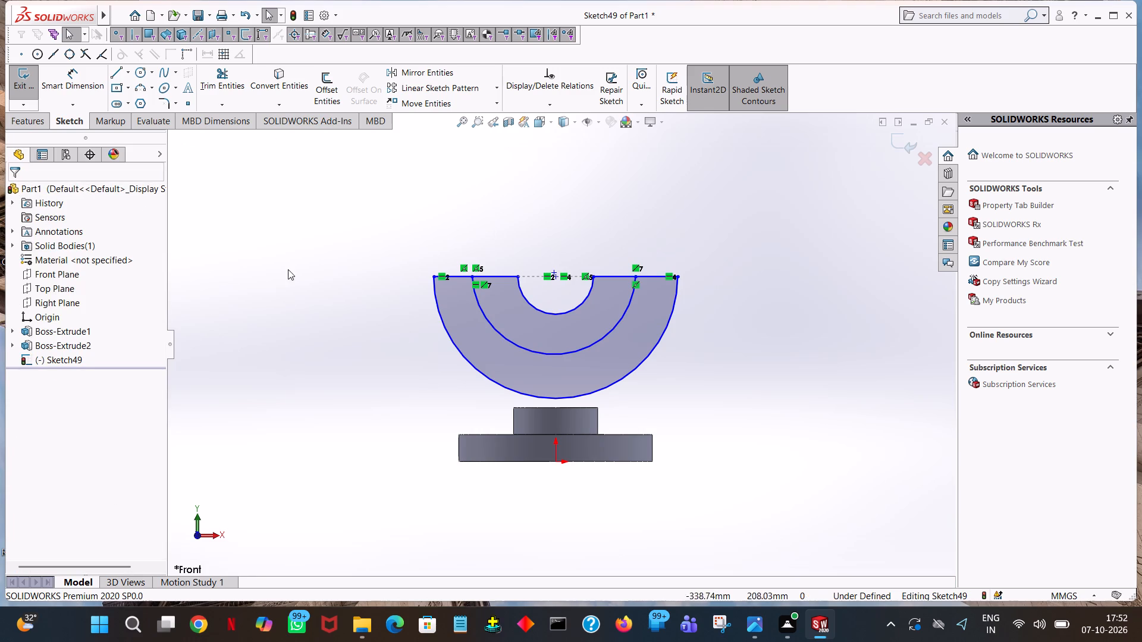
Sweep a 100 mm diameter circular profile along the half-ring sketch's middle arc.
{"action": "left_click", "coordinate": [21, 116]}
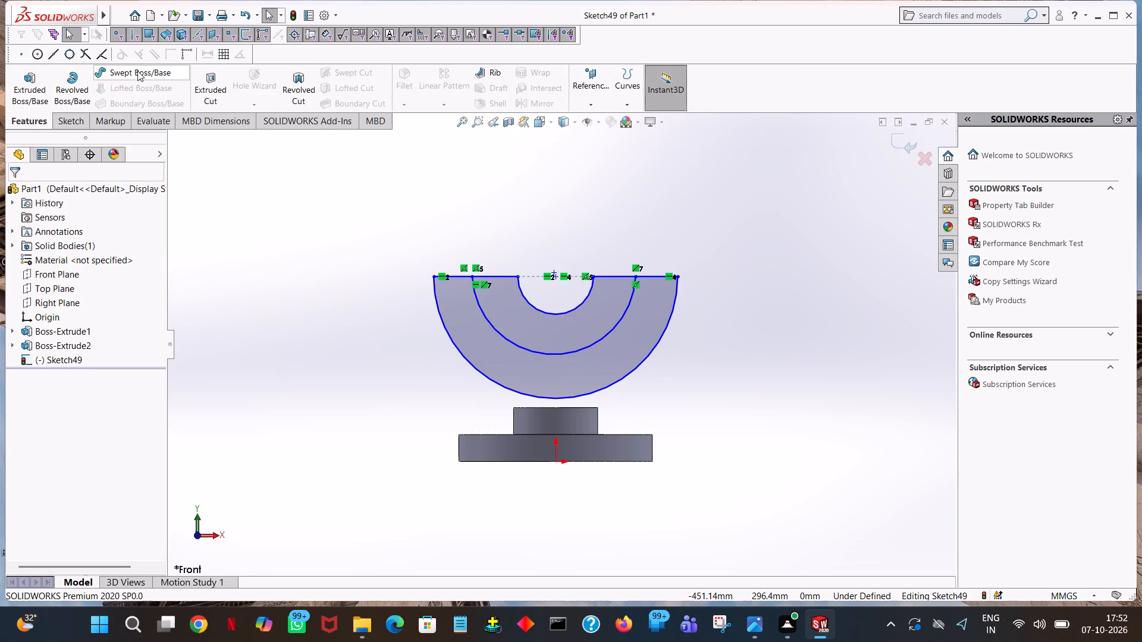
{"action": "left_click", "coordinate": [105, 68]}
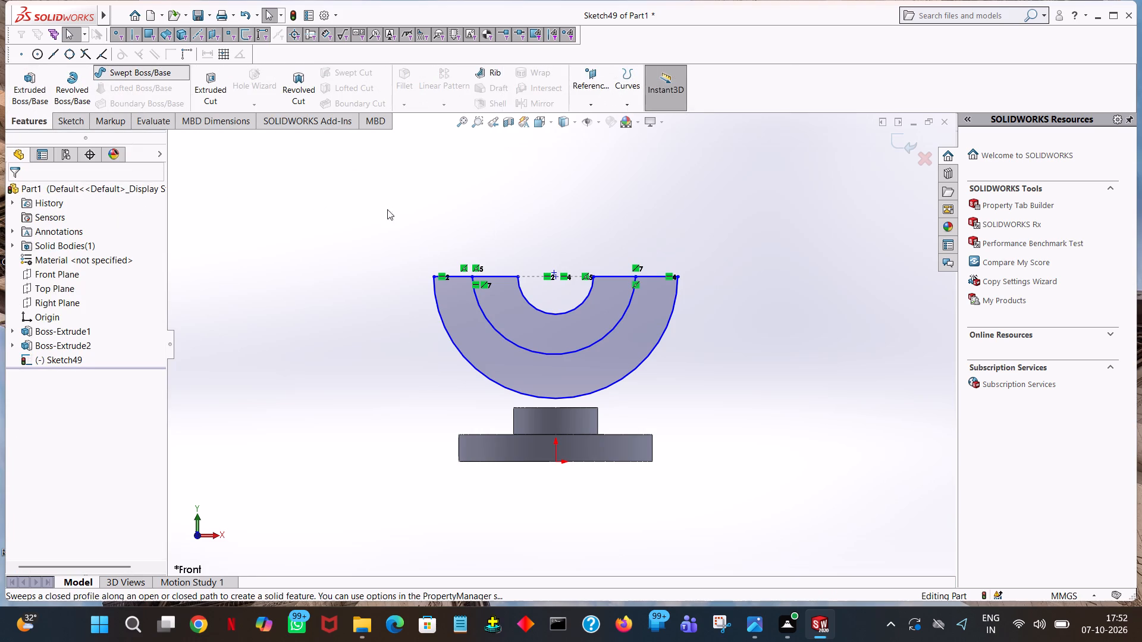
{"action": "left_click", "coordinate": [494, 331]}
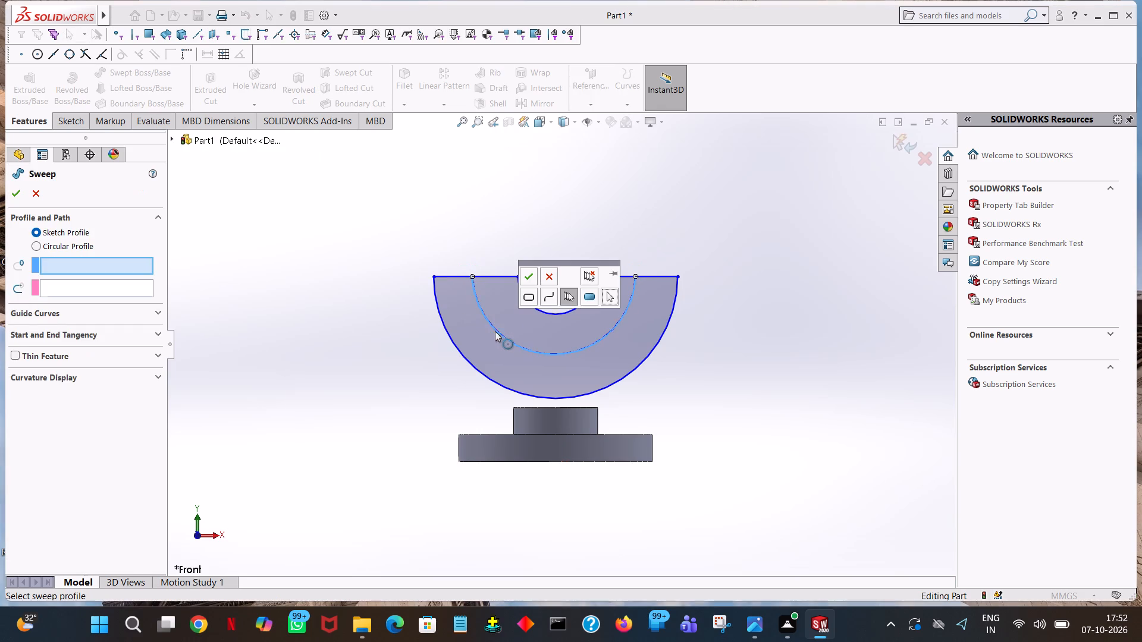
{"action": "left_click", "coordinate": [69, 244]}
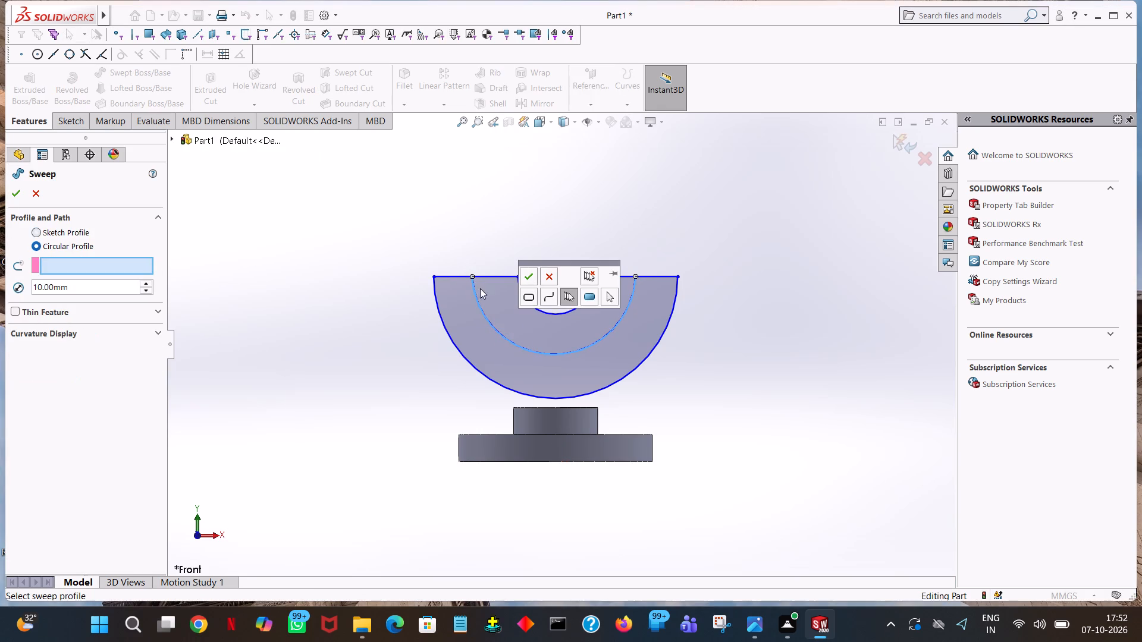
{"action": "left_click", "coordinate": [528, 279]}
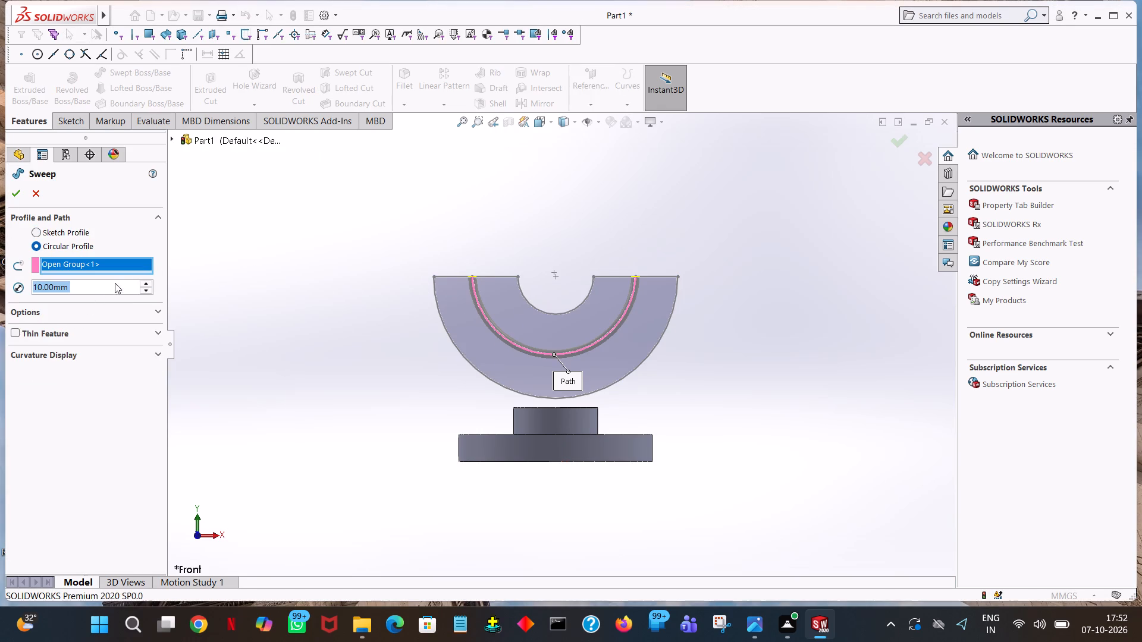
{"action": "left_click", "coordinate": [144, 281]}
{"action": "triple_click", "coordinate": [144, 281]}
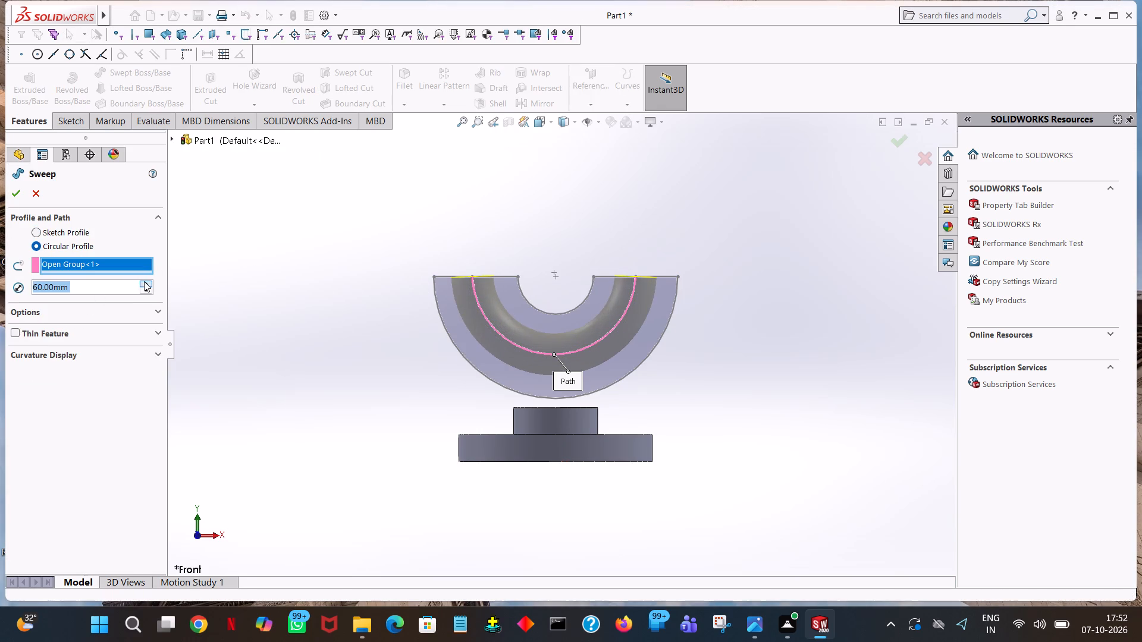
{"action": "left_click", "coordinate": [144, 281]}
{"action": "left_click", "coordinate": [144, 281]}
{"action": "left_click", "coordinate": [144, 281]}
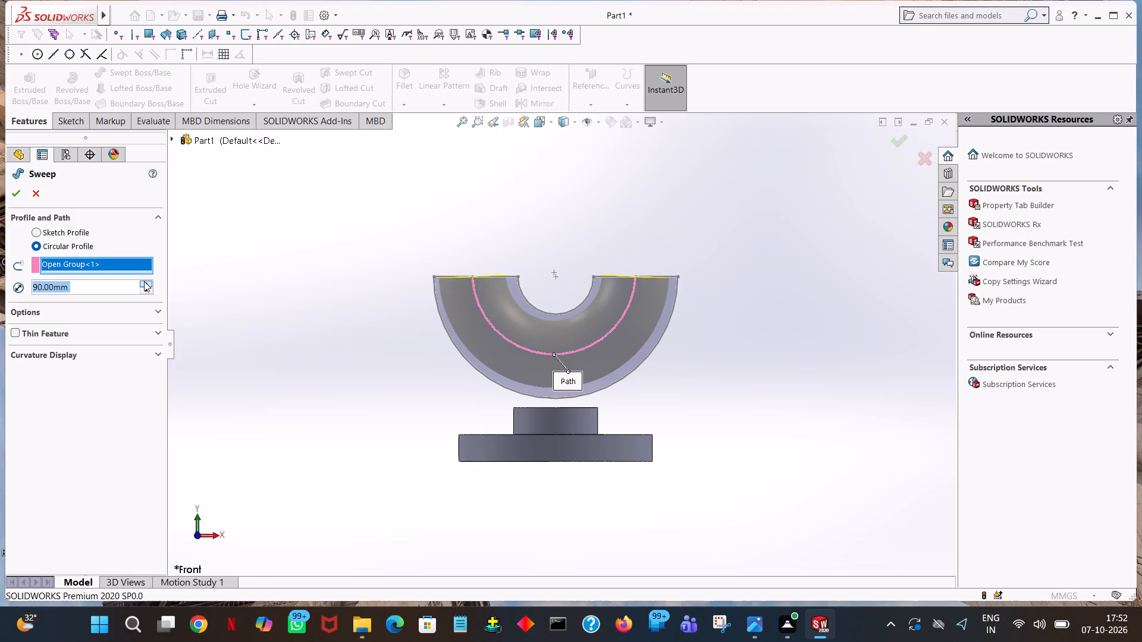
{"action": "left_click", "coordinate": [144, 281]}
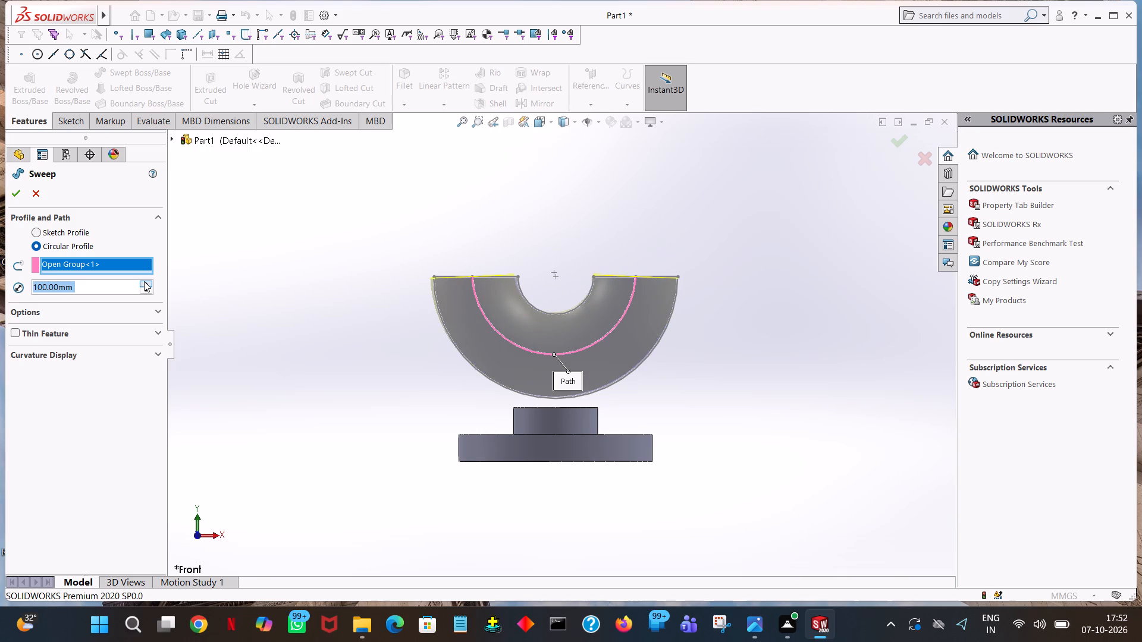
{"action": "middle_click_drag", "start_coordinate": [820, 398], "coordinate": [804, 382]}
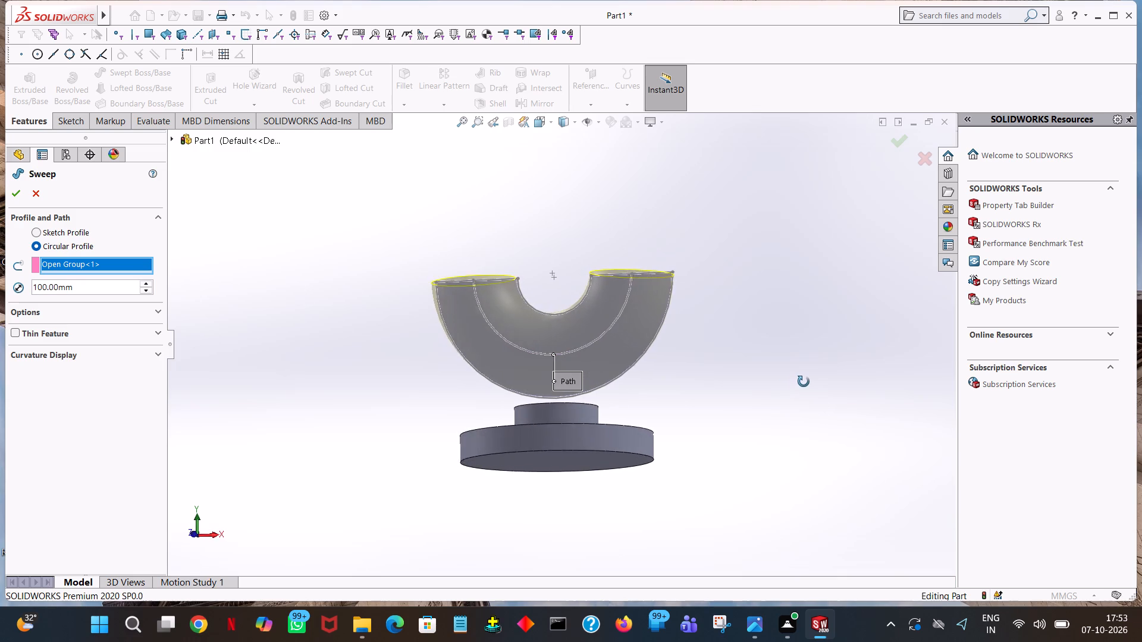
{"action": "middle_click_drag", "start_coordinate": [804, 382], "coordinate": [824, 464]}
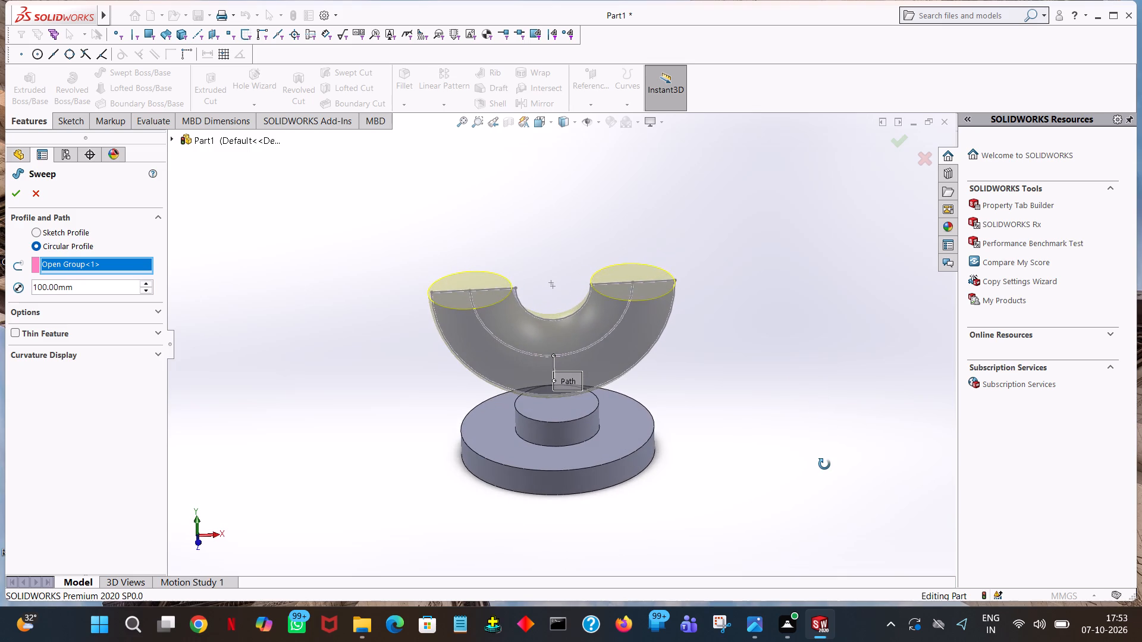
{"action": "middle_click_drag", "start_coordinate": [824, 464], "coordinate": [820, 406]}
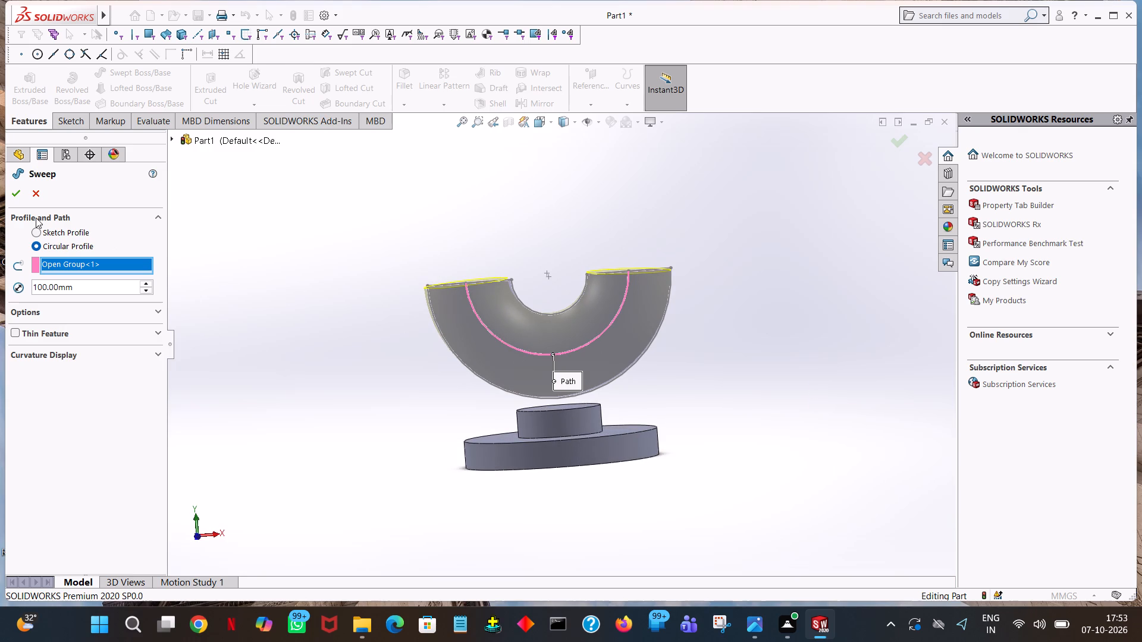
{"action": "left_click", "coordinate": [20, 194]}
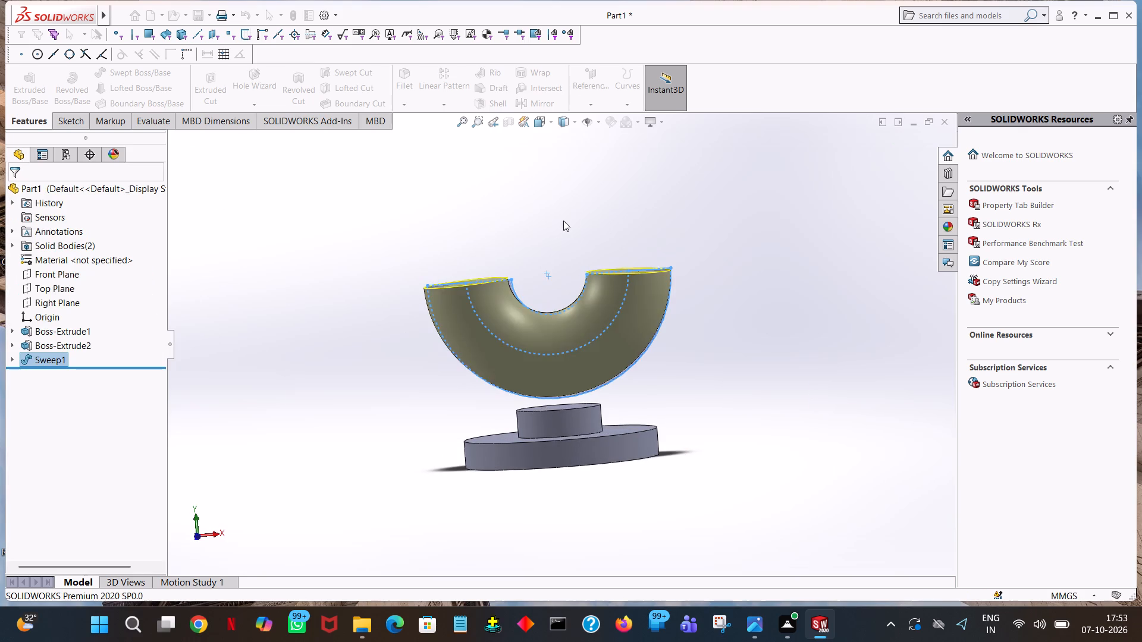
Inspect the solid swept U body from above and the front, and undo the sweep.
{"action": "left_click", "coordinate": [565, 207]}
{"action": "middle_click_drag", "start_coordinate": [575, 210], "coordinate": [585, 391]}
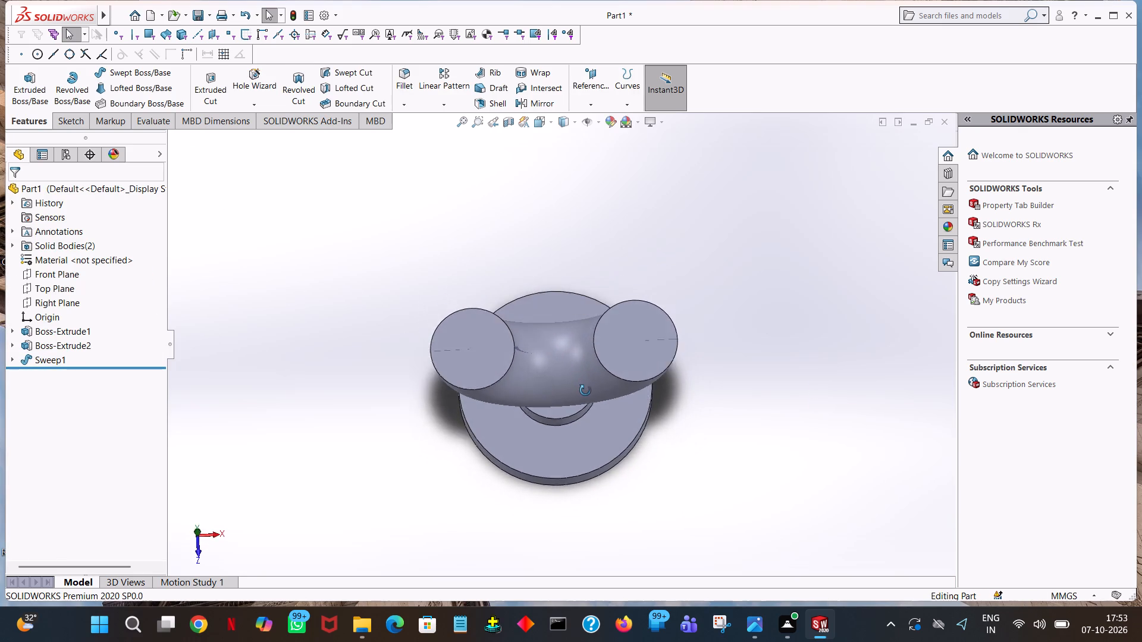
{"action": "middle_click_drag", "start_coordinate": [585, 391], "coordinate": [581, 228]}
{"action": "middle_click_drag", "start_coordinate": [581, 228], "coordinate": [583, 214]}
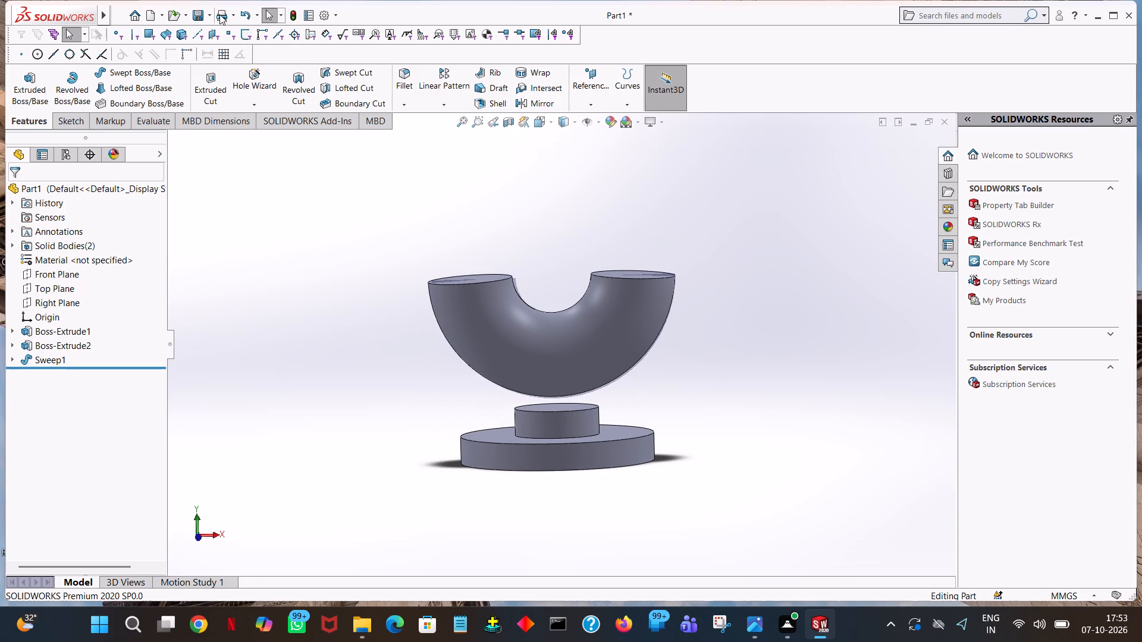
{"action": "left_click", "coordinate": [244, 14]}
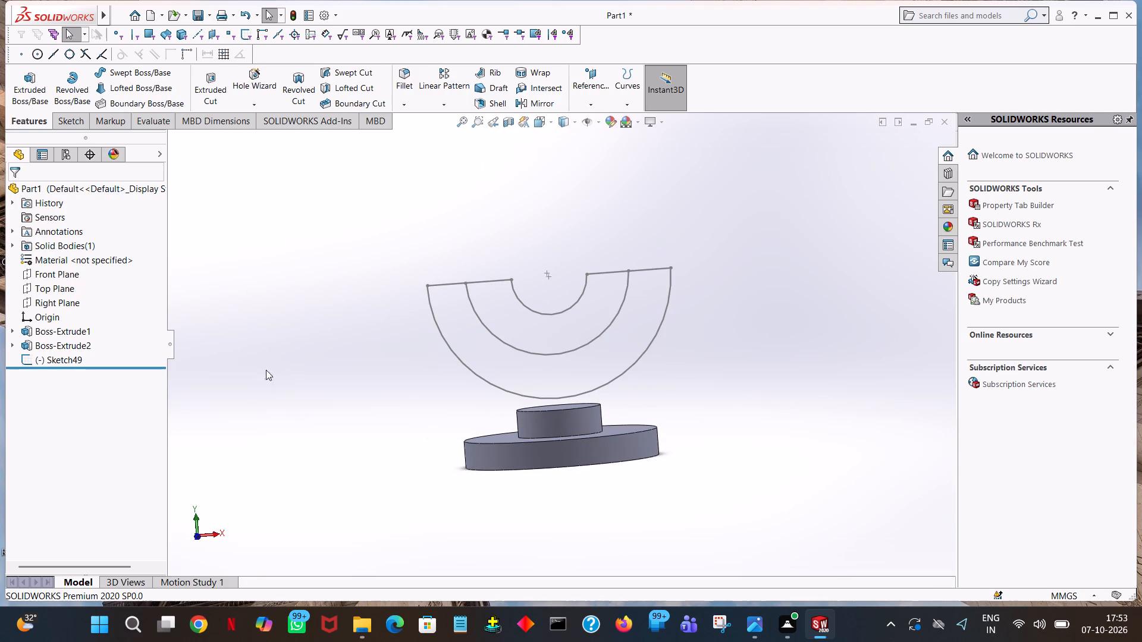
Set up a circular-profile sweep along the middle arc with a 70 mm diameter and an 18 mm one-direction thin feature.
{"action": "left_click", "coordinate": [120, 73]}
{"action": "left_click", "coordinate": [526, 350]}
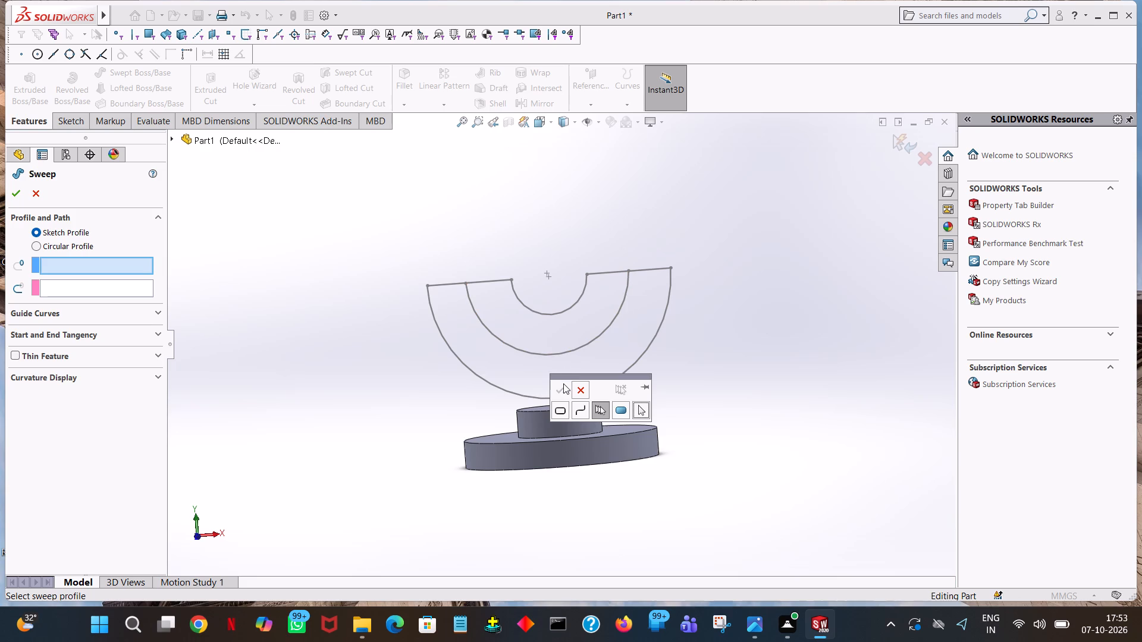
{"action": "left_click", "coordinate": [563, 383]}
{"action": "left_click", "coordinate": [81, 244]}
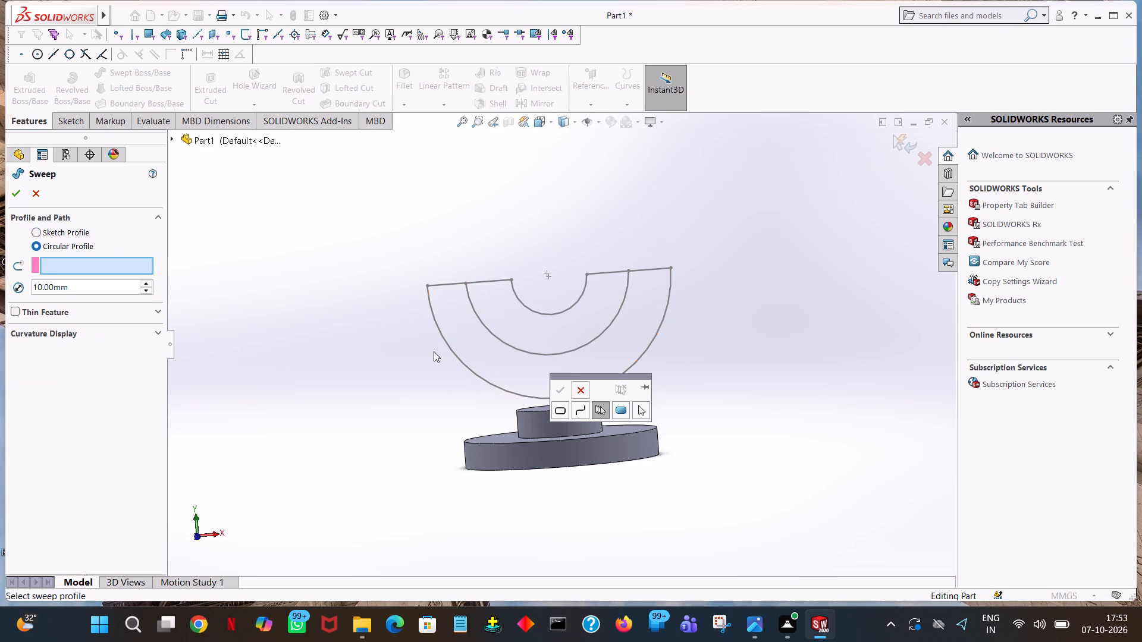
{"action": "left_click", "coordinate": [488, 326]}
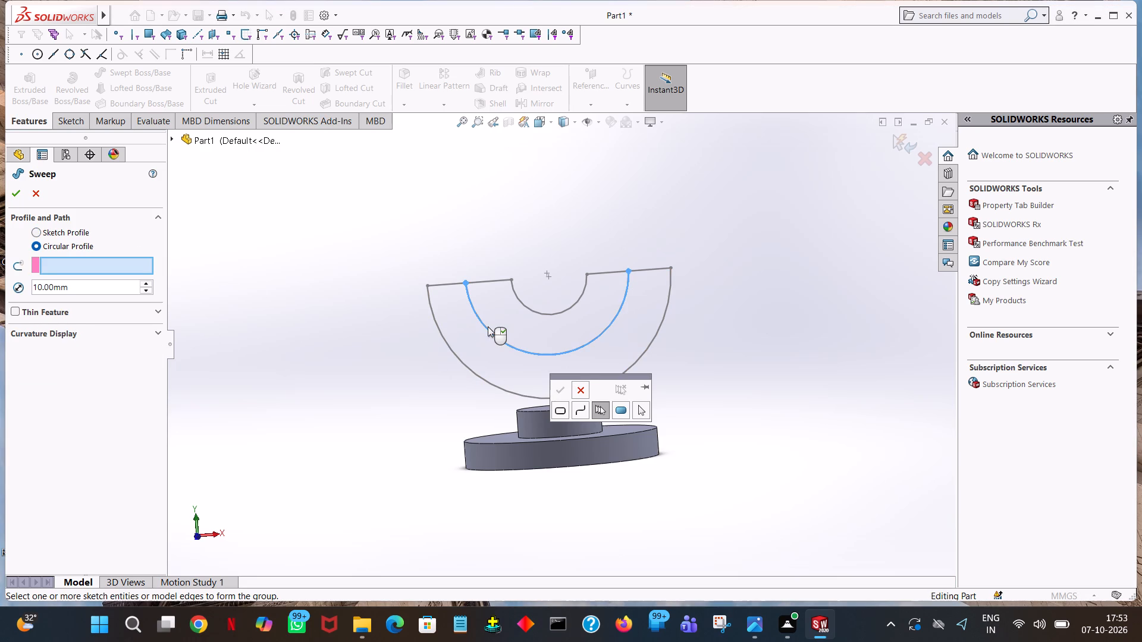
{"action": "left_click", "coordinate": [557, 391]}
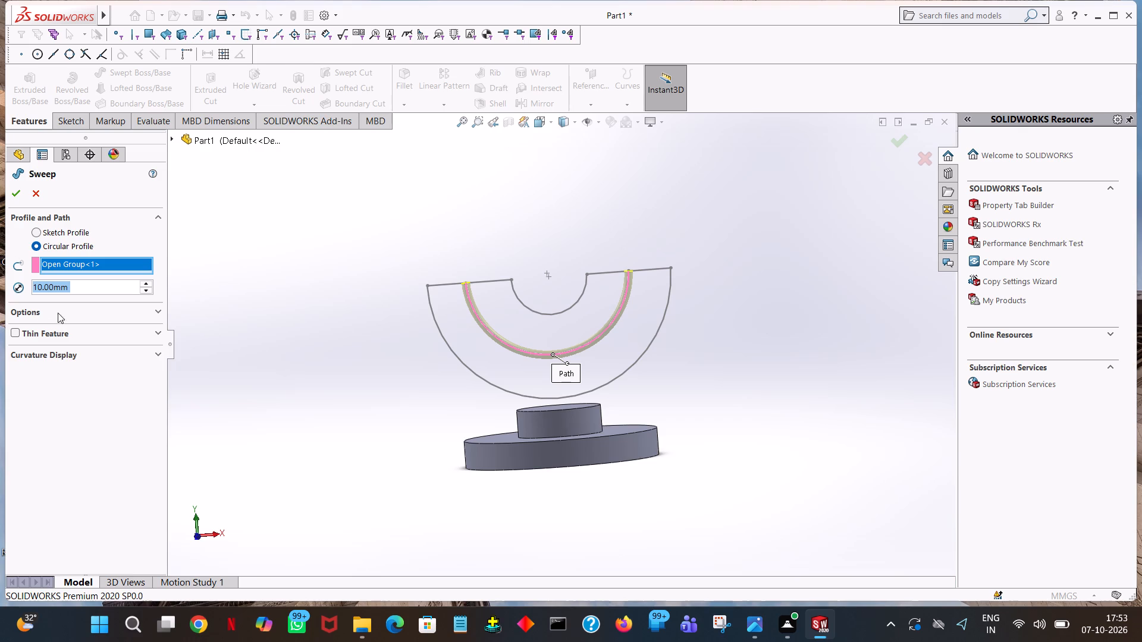
{"action": "left_click", "coordinate": [17, 333]}
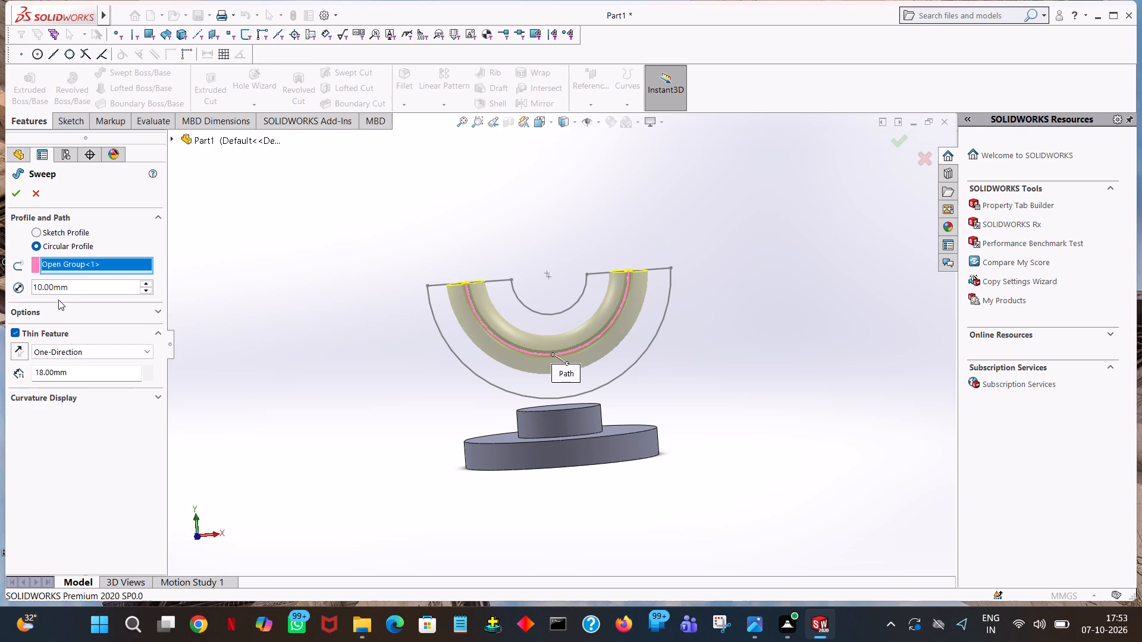
{"action": "left_click", "coordinate": [19, 329]}
{"action": "triple_click", "coordinate": [144, 283]}
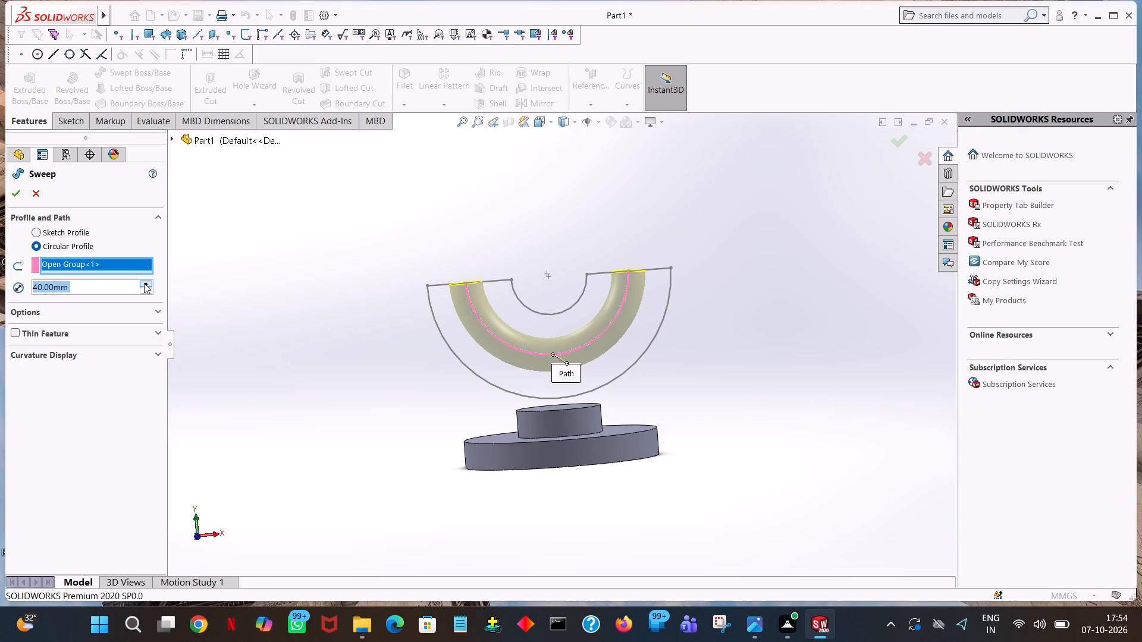
{"action": "left_click", "coordinate": [17, 335]}
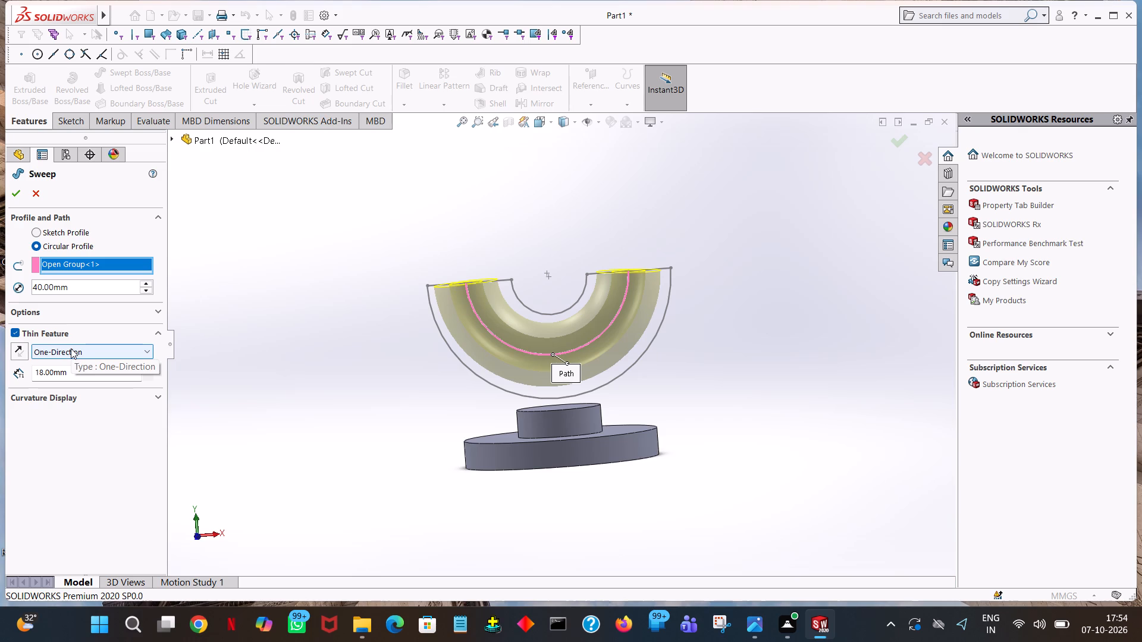
{"action": "left_click", "coordinate": [146, 282]}
{"action": "left_click", "coordinate": [146, 282]}
{"action": "left_click", "coordinate": [146, 282]}
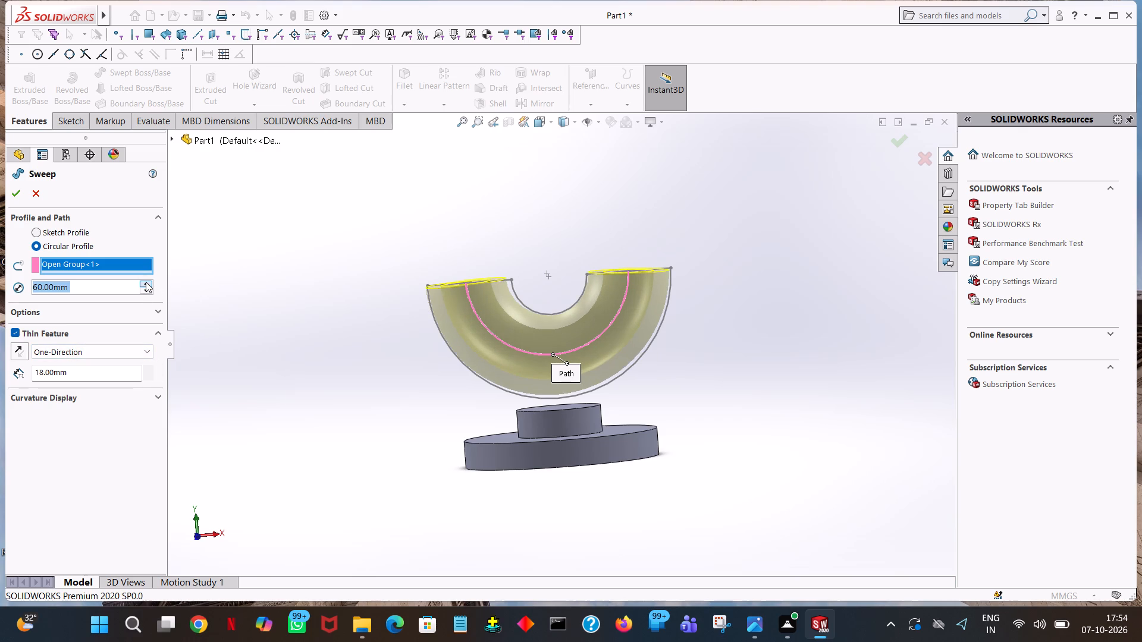
Examine the hollow sweep preview's open ends and its outline against the half-ring sketch from several angles.
{"action": "middle_click_drag", "start_coordinate": [146, 282], "coordinate": [108, 278]}
{"action": "middle_click_drag", "start_coordinate": [268, 421], "coordinate": [233, 422]}
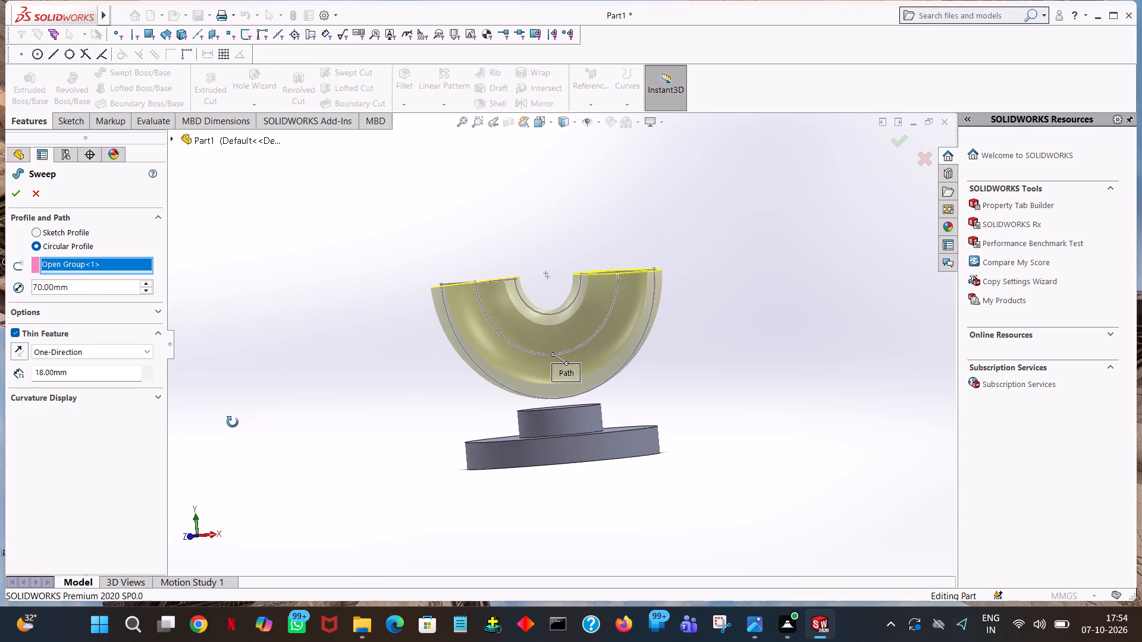
{"action": "middle_click_drag", "start_coordinate": [233, 422], "coordinate": [302, 451]}
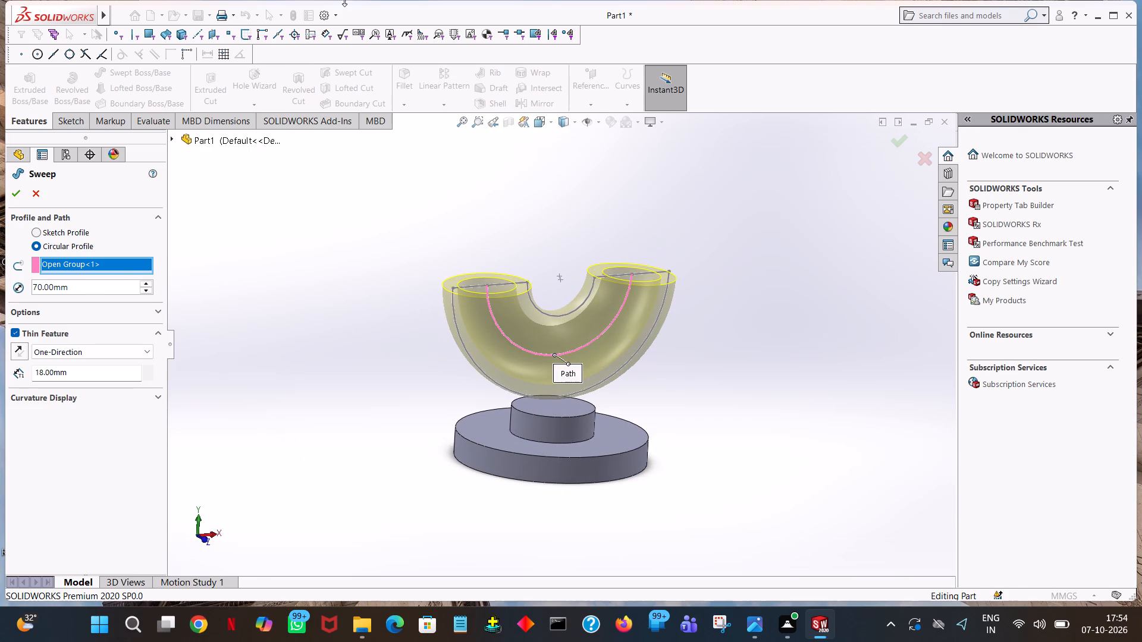
{"action": "key", "text": "space"}
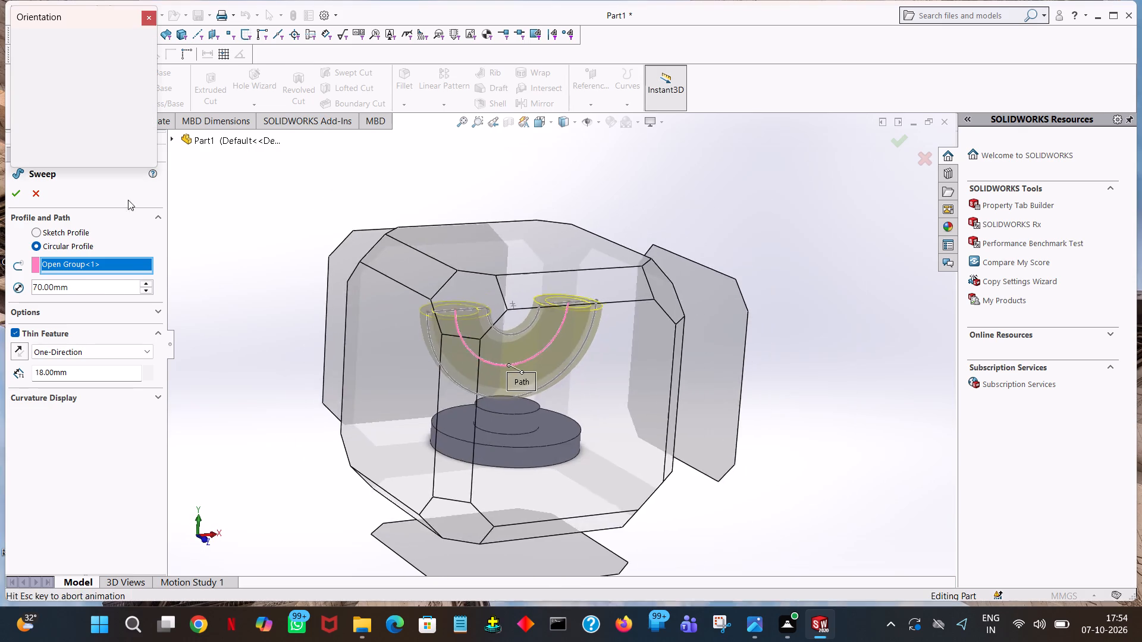
{"action": "left_click", "coordinate": [150, 92]}
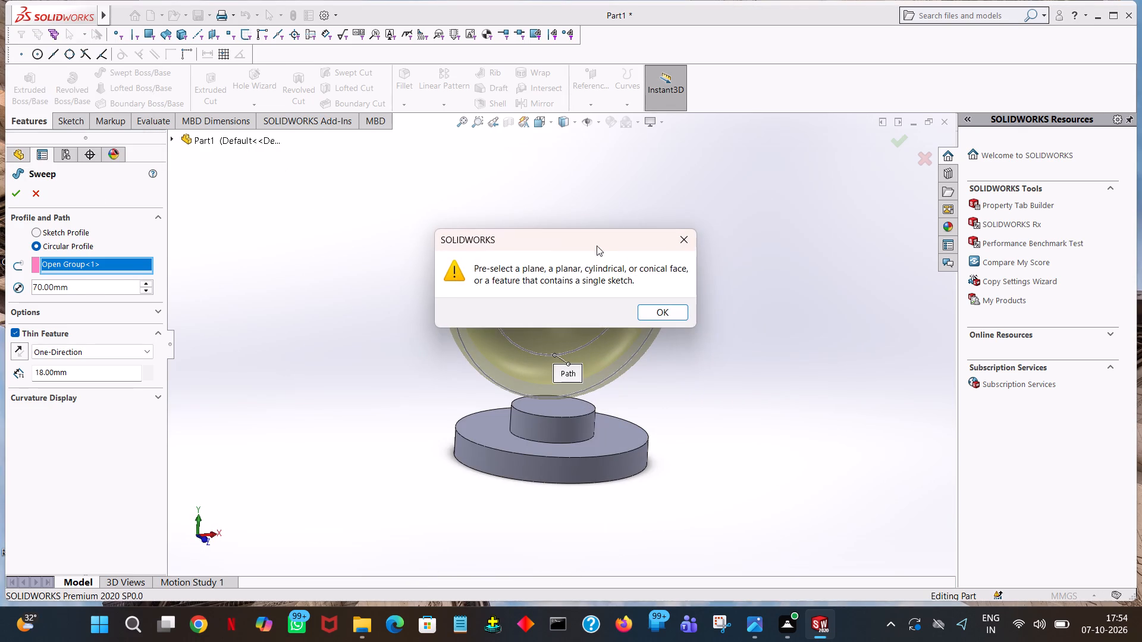
{"action": "left_click", "coordinate": [672, 241]}
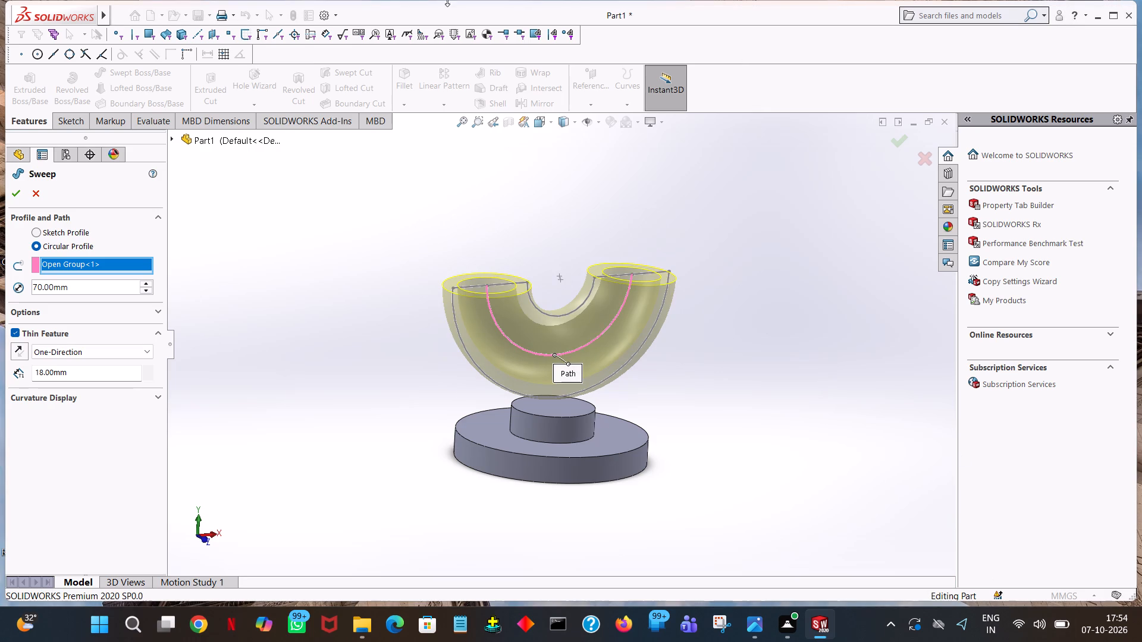
{"action": "middle_click_drag", "start_coordinate": [704, 358], "coordinate": [672, 333]}
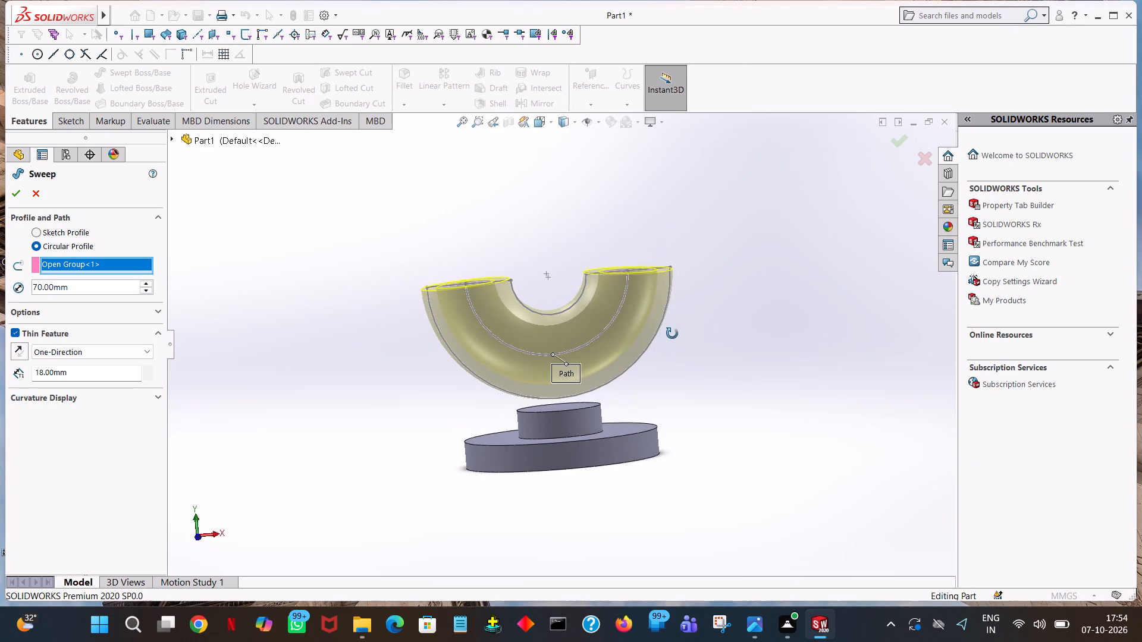
{"action": "middle_click_drag", "start_coordinate": [672, 333], "coordinate": [684, 330]}
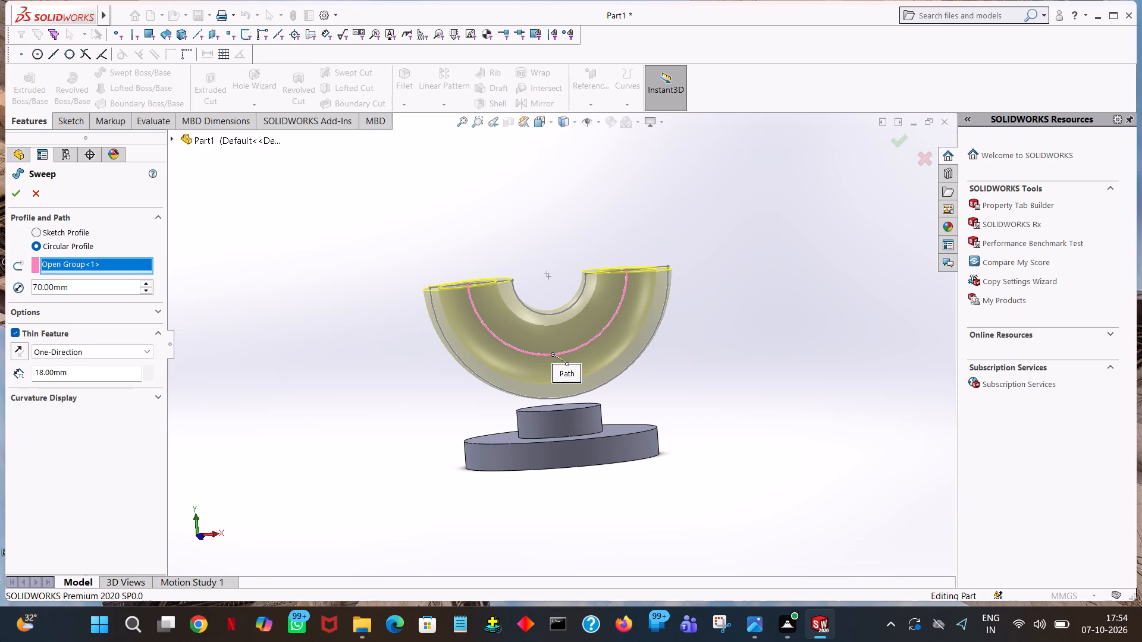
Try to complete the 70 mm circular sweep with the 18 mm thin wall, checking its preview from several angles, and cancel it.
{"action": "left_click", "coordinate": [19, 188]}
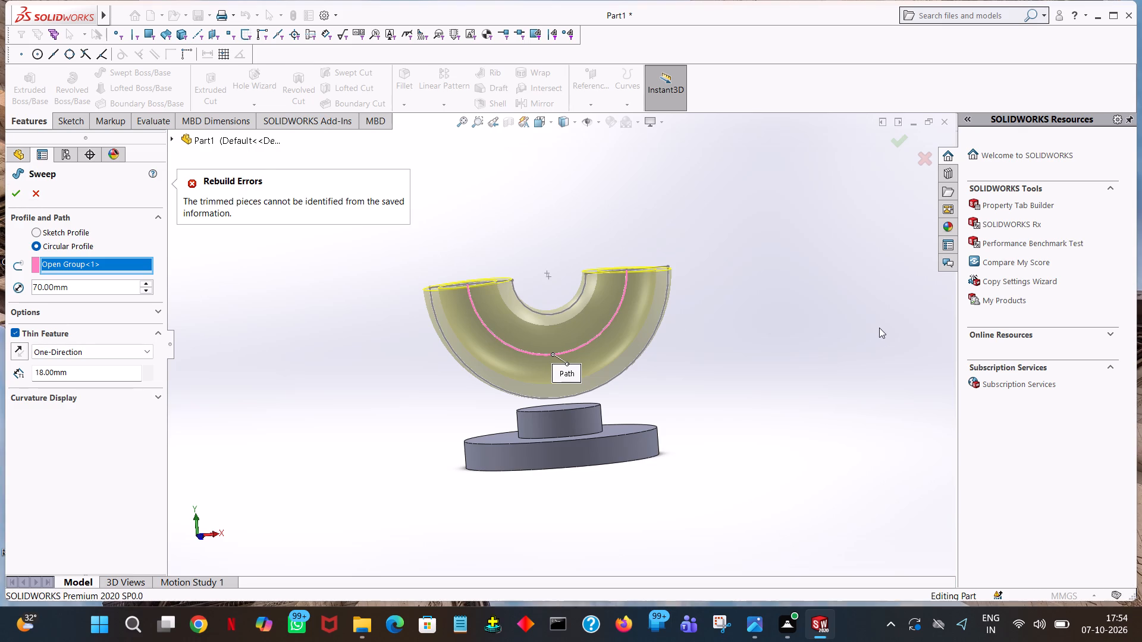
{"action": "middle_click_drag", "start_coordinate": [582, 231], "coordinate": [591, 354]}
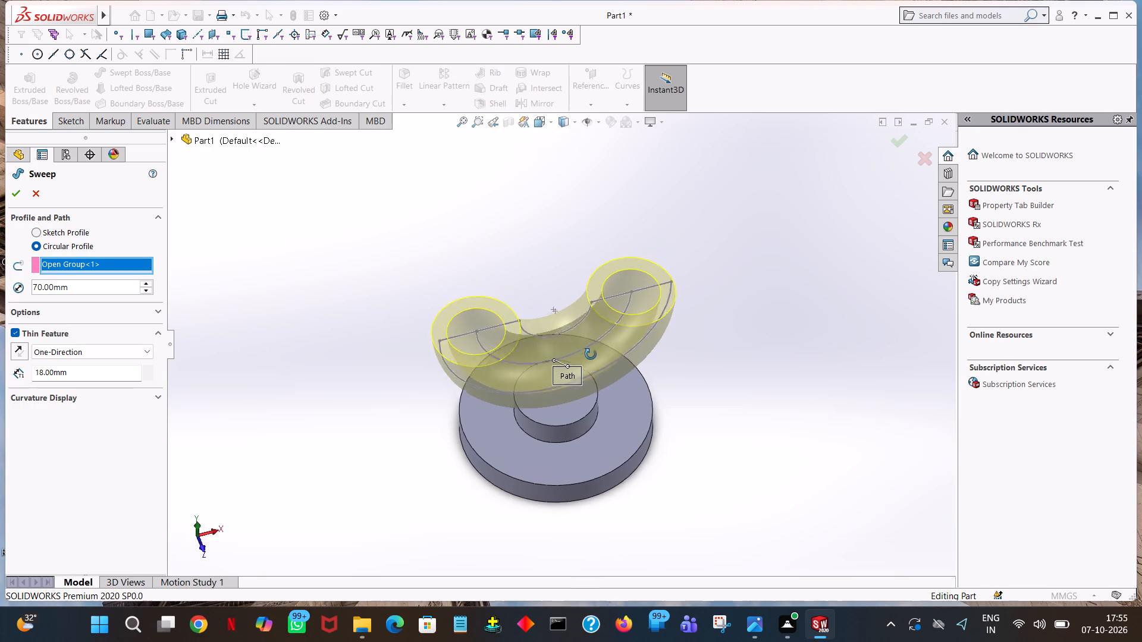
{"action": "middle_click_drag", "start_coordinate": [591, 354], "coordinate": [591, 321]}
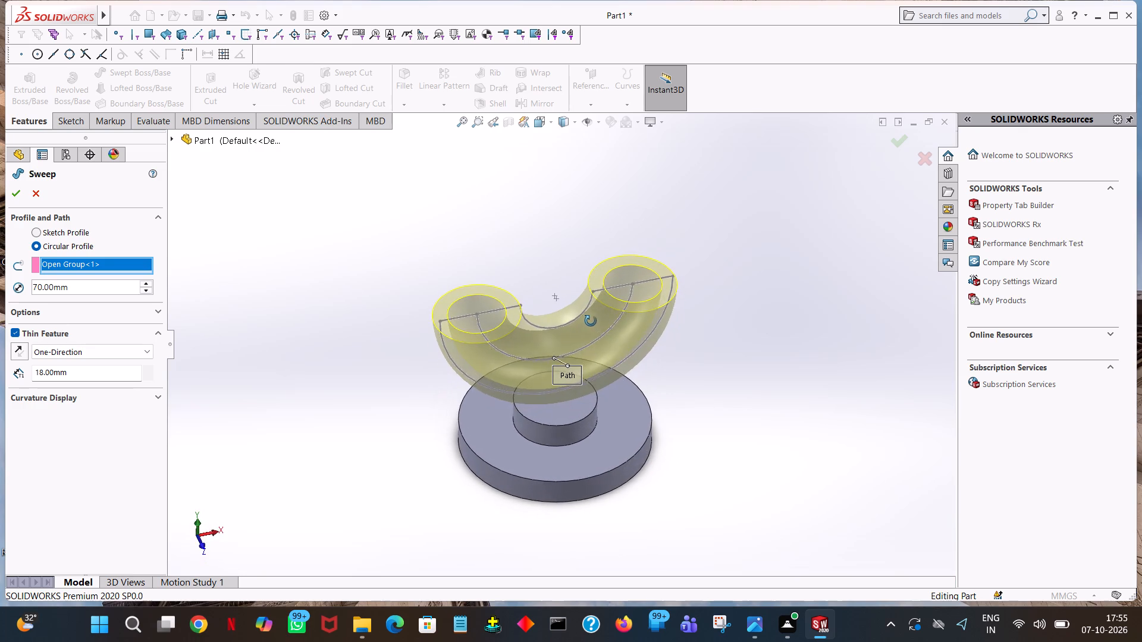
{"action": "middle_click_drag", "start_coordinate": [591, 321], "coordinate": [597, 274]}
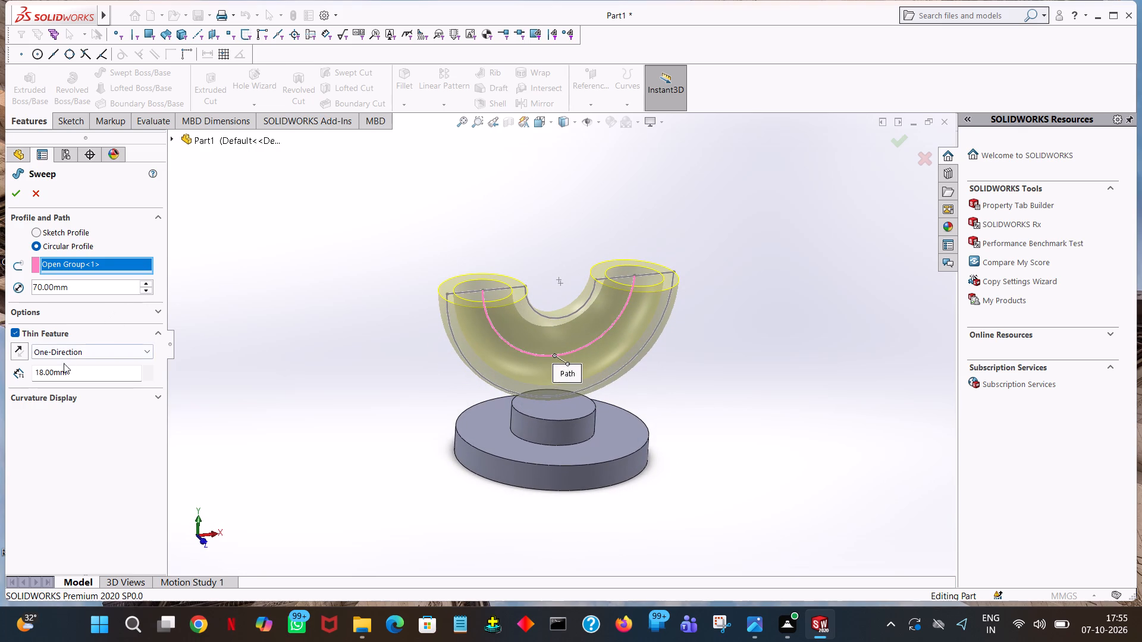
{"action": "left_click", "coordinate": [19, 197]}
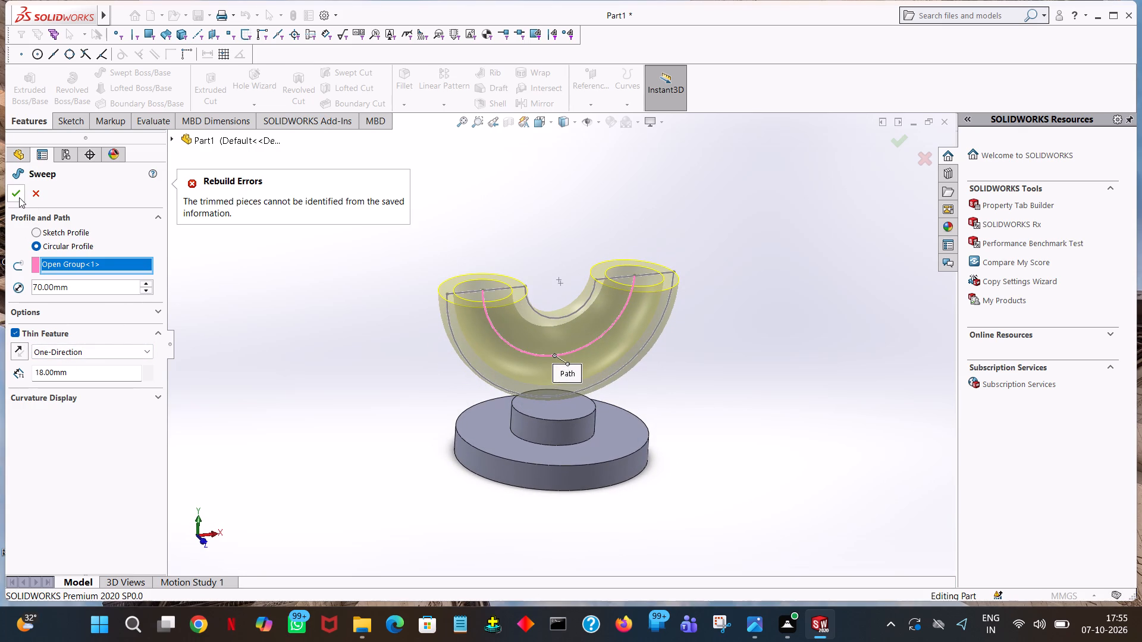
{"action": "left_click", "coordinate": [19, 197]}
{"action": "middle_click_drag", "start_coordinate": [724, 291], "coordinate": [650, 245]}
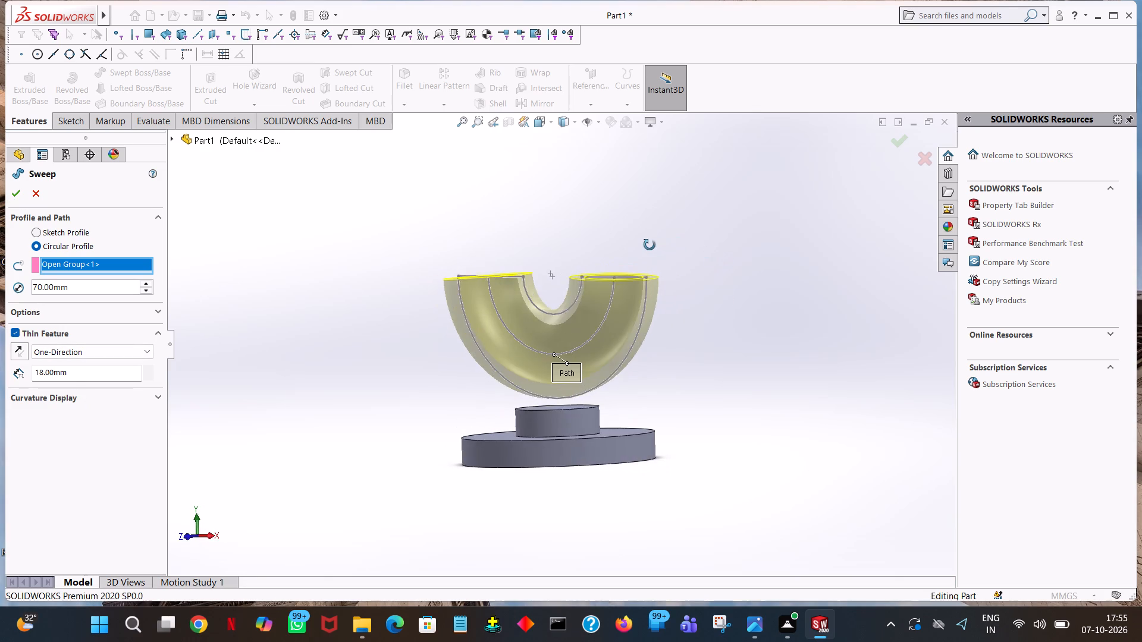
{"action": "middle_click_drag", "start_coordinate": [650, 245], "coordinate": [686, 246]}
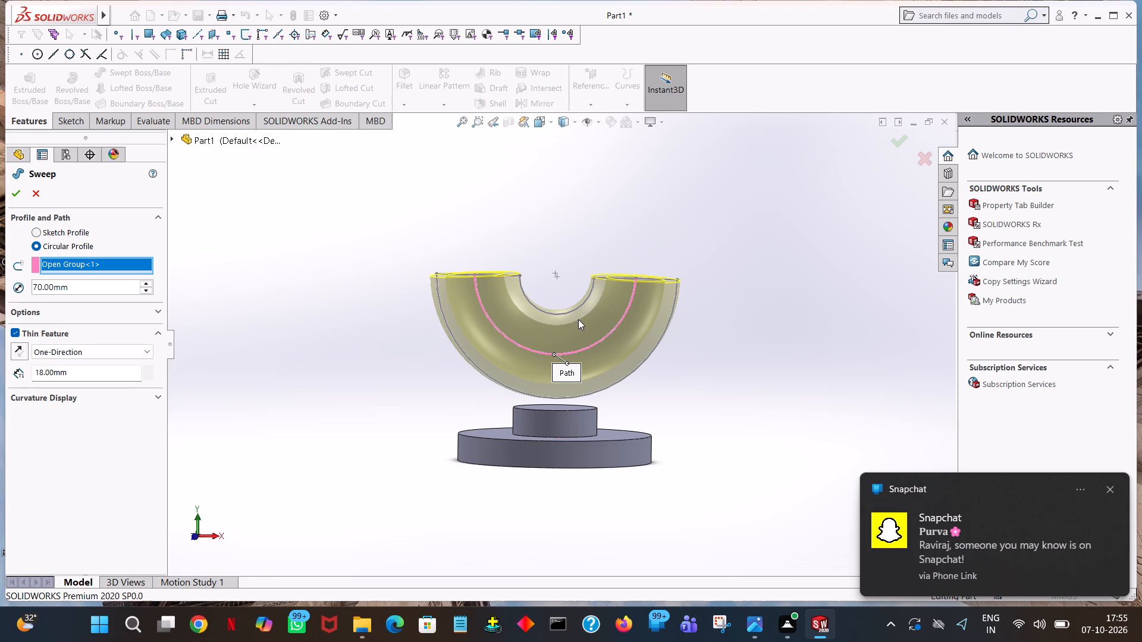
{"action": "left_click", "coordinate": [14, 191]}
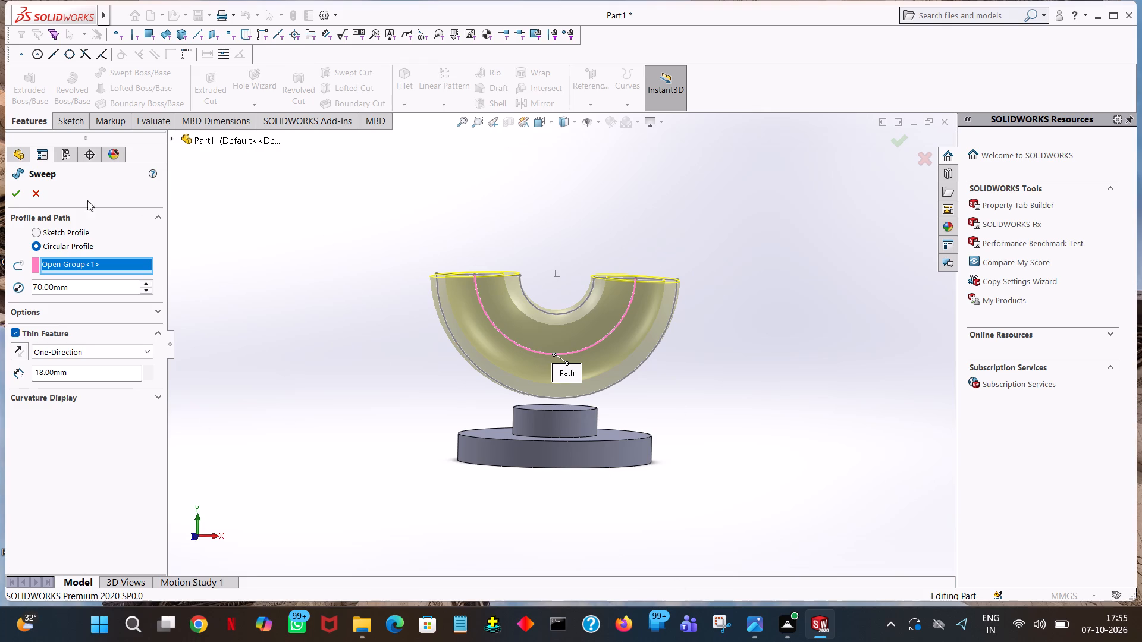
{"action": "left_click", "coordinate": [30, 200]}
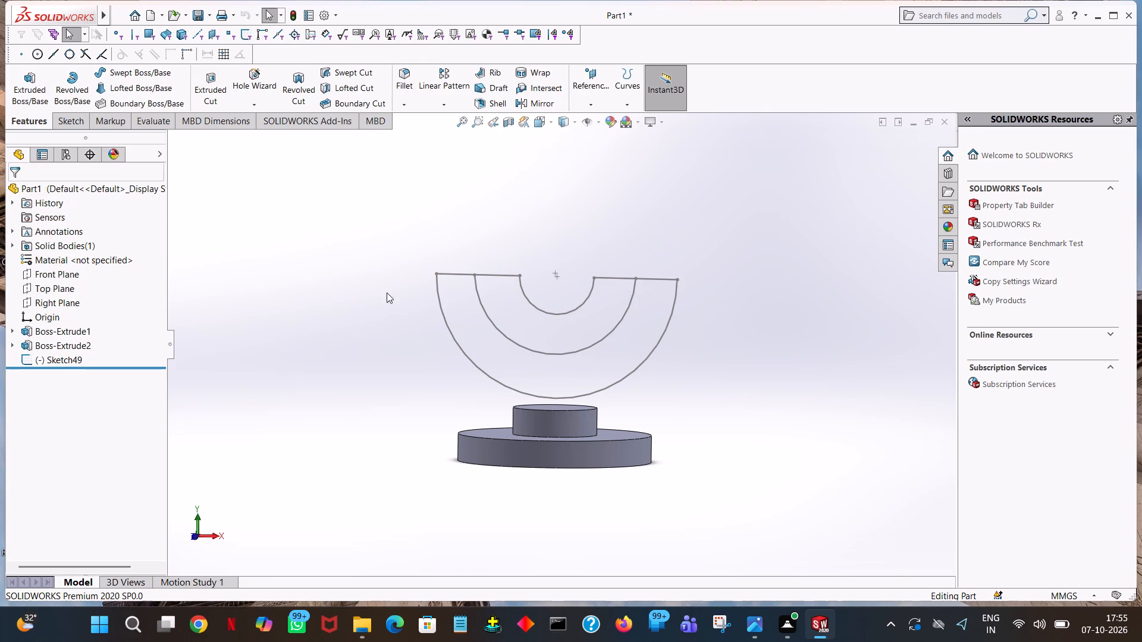
Examine the half-ring sketch up close, especially where the middle arc meets the straight end lines.
{"action": "scroll", "coordinate": [657, 301], "scroll_direction": "down", "scroll_amount": 3, "text": "ctrl"}
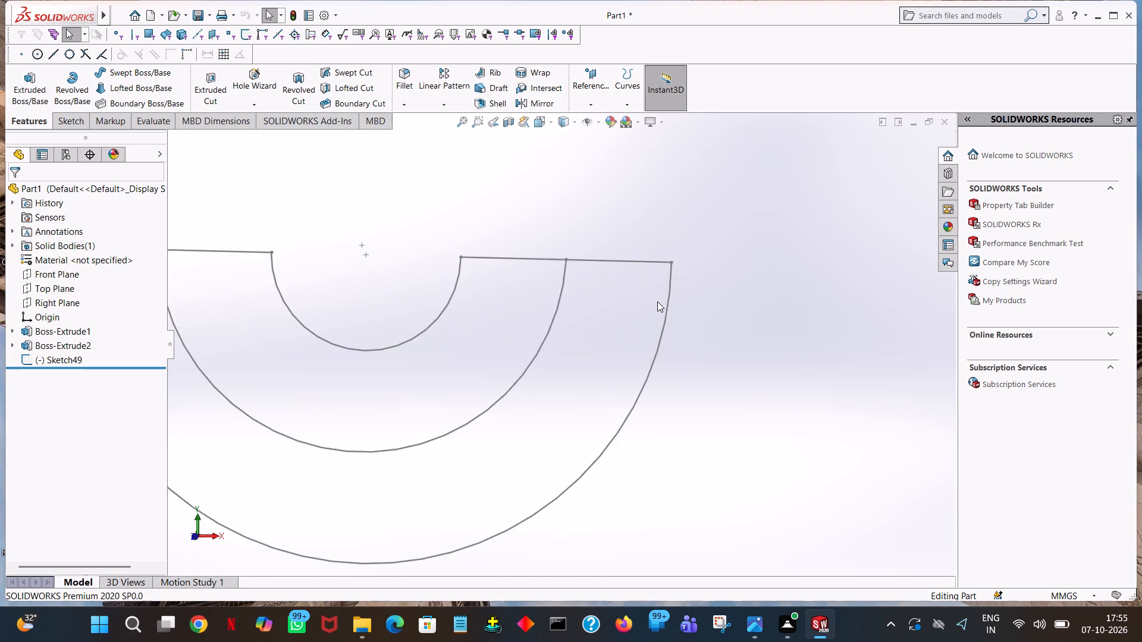
{"action": "scroll", "coordinate": [657, 301], "scroll_direction": "down", "scroll_amount": 3, "text": "ctrl"}
{"action": "scroll", "coordinate": [522, 285], "scroll_direction": "down", "scroll_amount": 3, "text": "ctrl"}
{"action": "scroll", "coordinate": [565, 244], "scroll_direction": "down", "scroll_amount": 8, "text": "ctrl"}
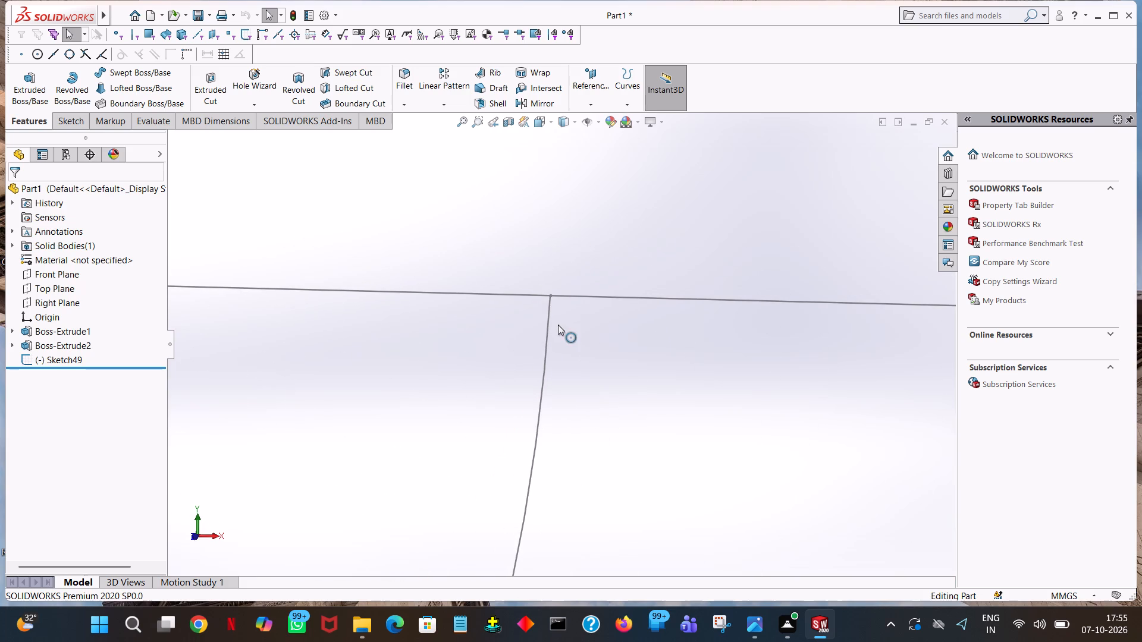
{"action": "scroll", "coordinate": [557, 322], "scroll_direction": "up", "scroll_amount": 13, "text": "ctrl"}
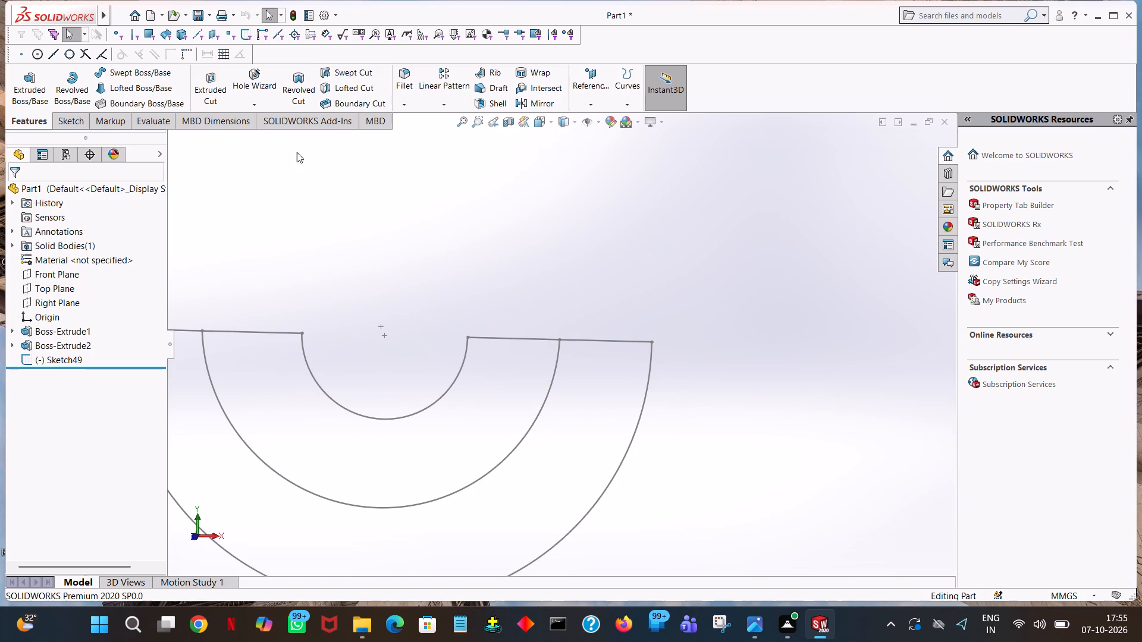
{"action": "scroll", "coordinate": [323, 316], "scroll_direction": "down", "scroll_amount": 3, "text": "ctrl"}
{"action": "scroll", "coordinate": [309, 365], "scroll_direction": "up", "scroll_amount": 2, "text": "ctrl"}
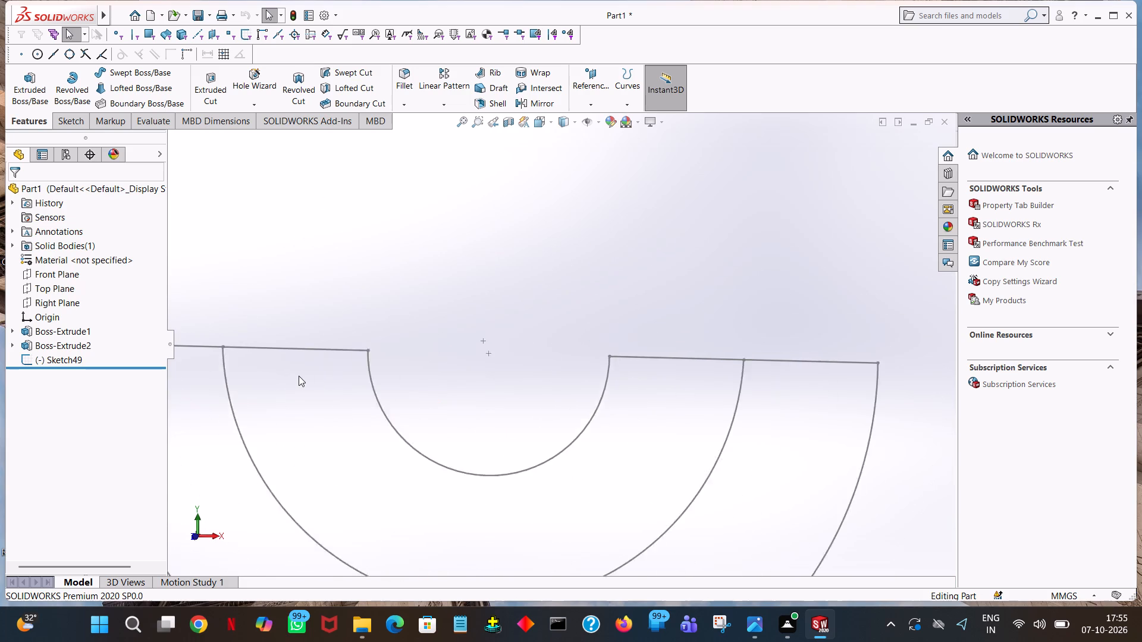
{"action": "scroll", "coordinate": [299, 376], "scroll_direction": "up", "scroll_amount": 5, "text": "ctrl"}
{"action": "scroll", "coordinate": [468, 391], "scroll_direction": "down", "scroll_amount": 1, "text": "ctrl"}
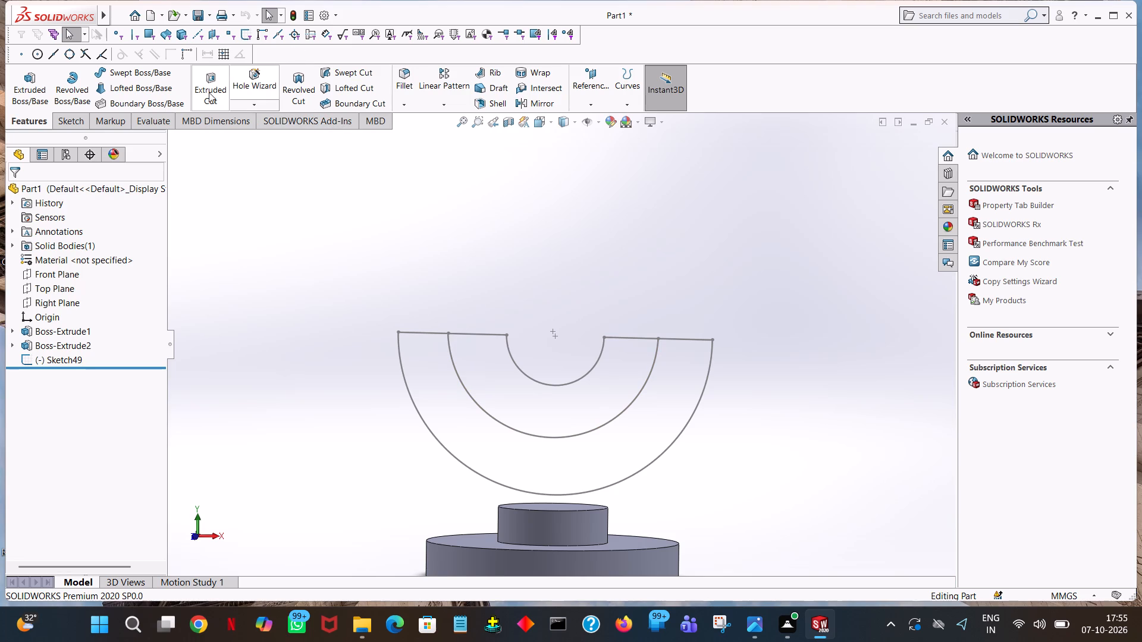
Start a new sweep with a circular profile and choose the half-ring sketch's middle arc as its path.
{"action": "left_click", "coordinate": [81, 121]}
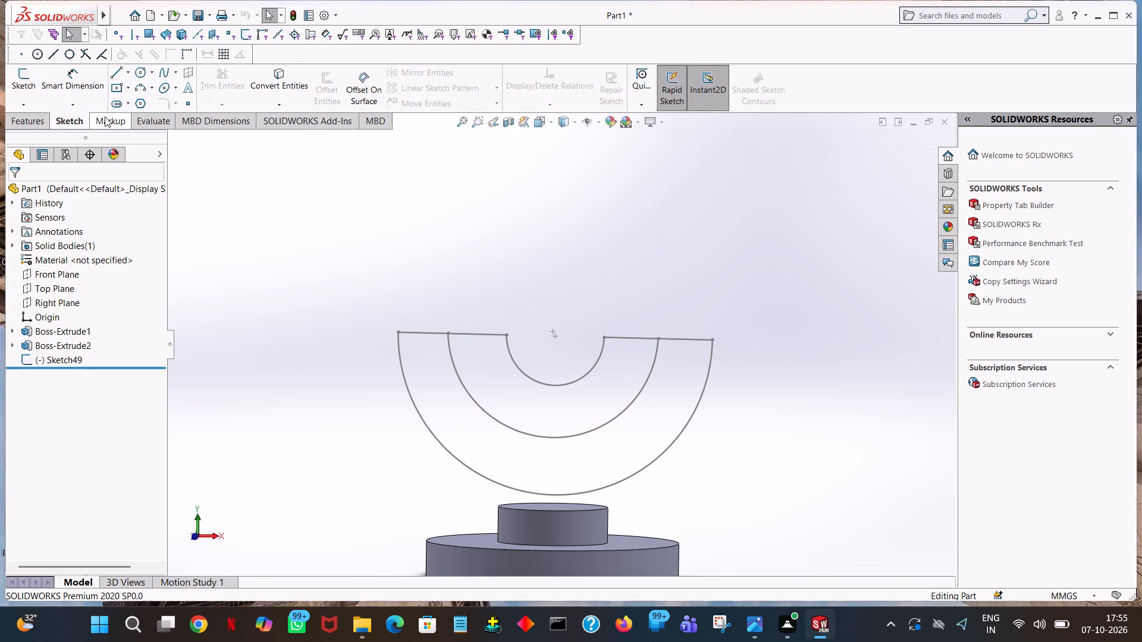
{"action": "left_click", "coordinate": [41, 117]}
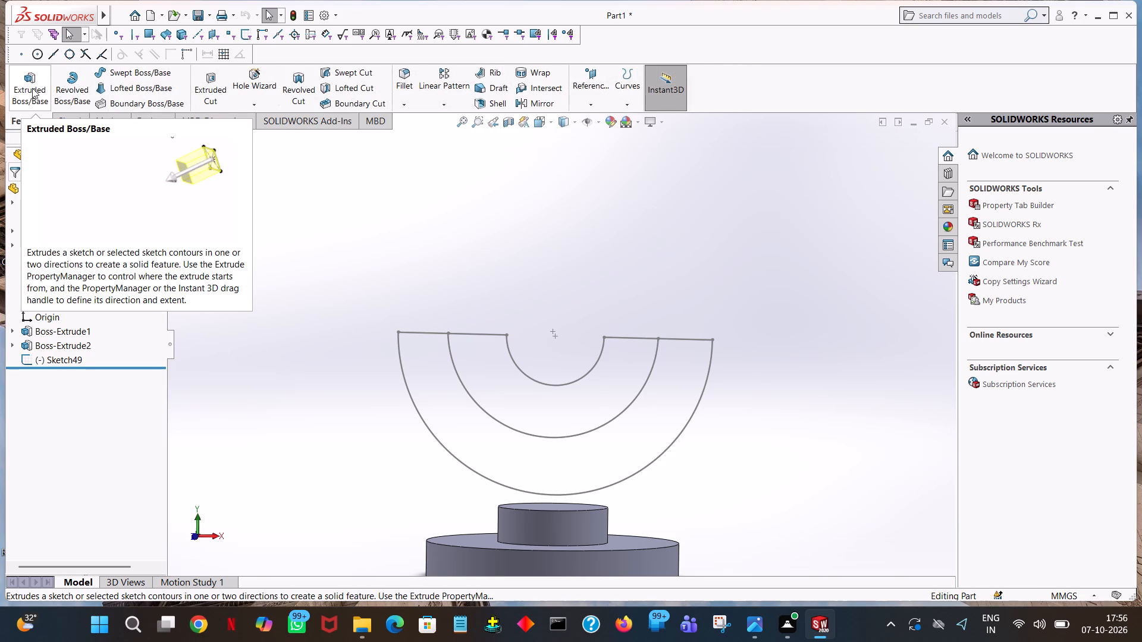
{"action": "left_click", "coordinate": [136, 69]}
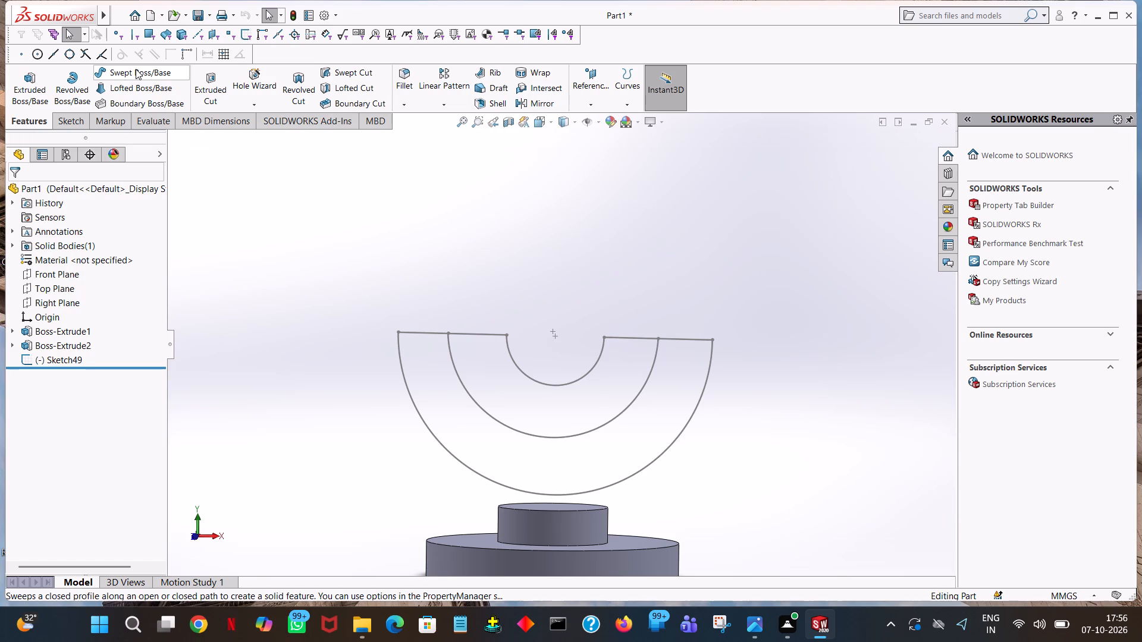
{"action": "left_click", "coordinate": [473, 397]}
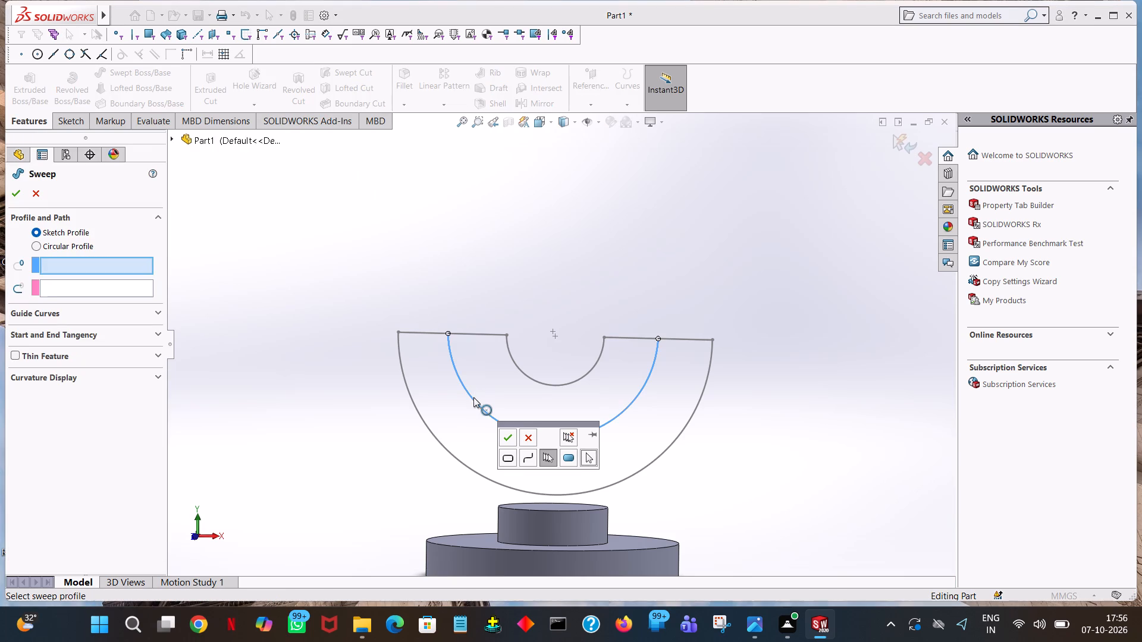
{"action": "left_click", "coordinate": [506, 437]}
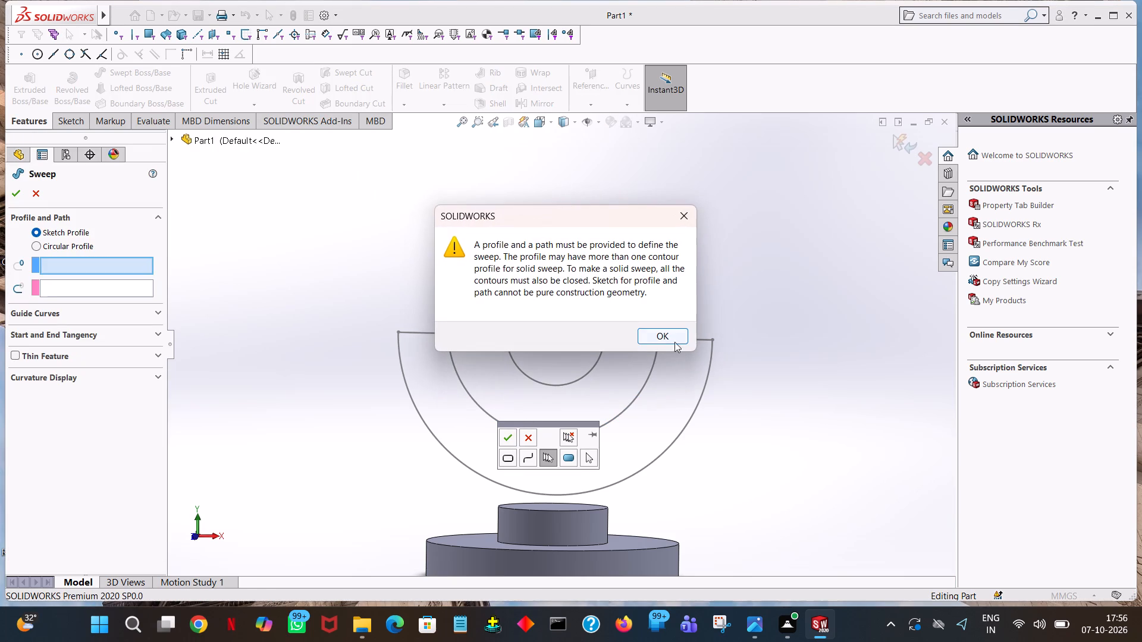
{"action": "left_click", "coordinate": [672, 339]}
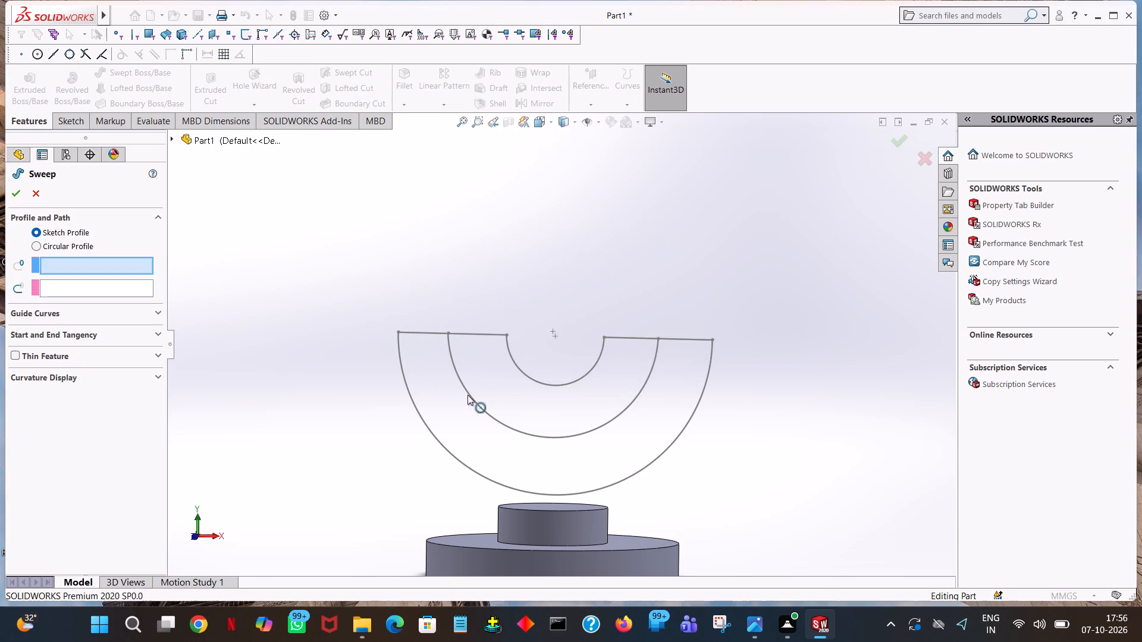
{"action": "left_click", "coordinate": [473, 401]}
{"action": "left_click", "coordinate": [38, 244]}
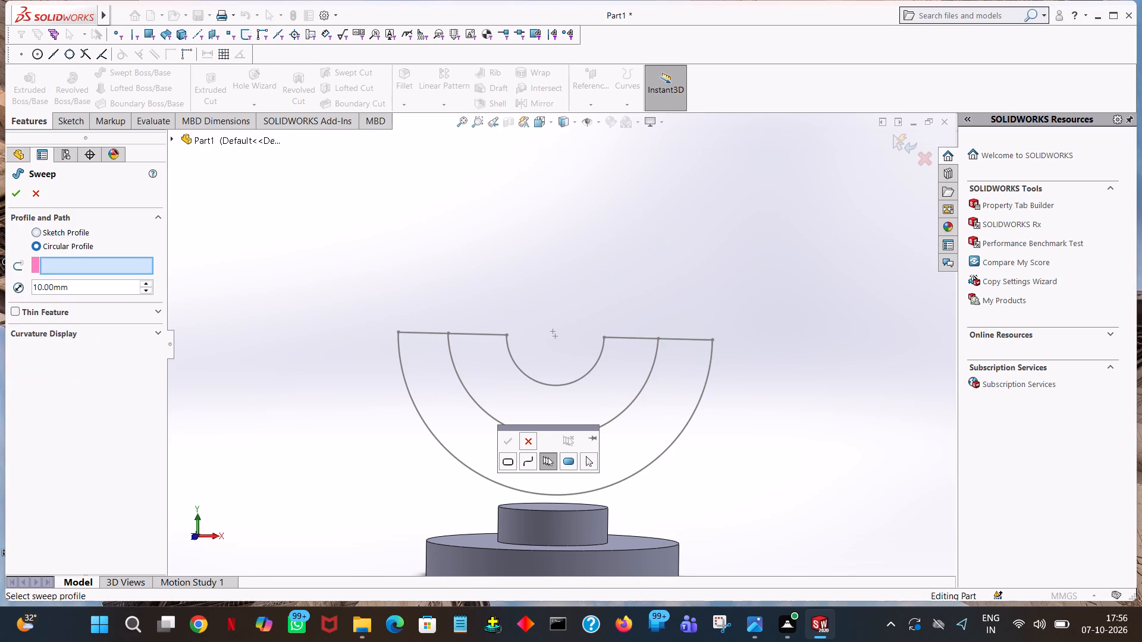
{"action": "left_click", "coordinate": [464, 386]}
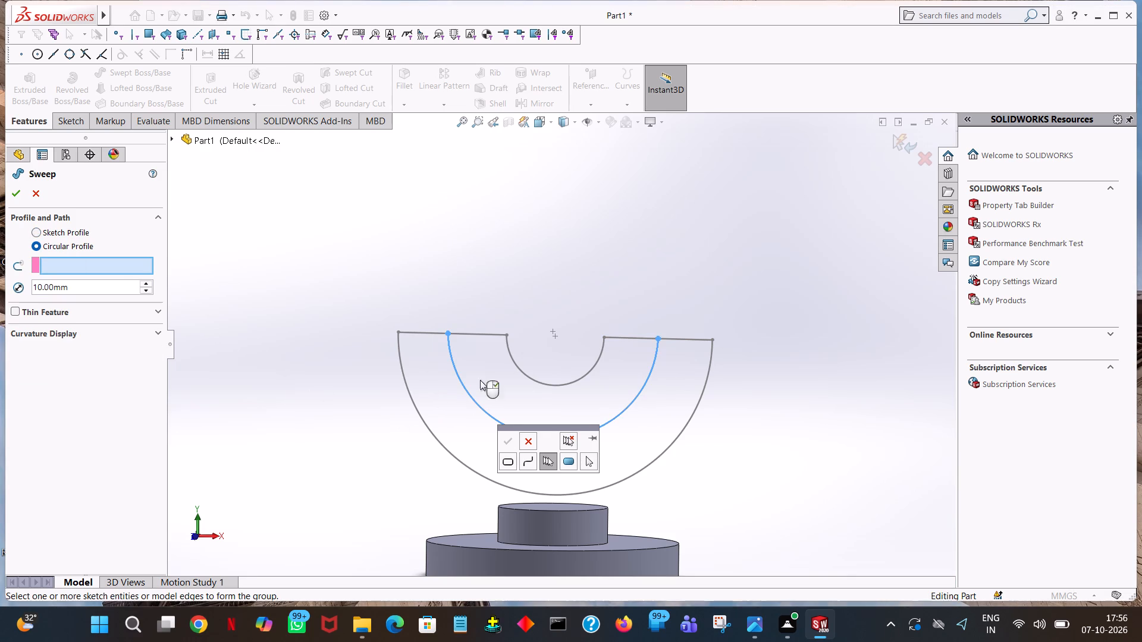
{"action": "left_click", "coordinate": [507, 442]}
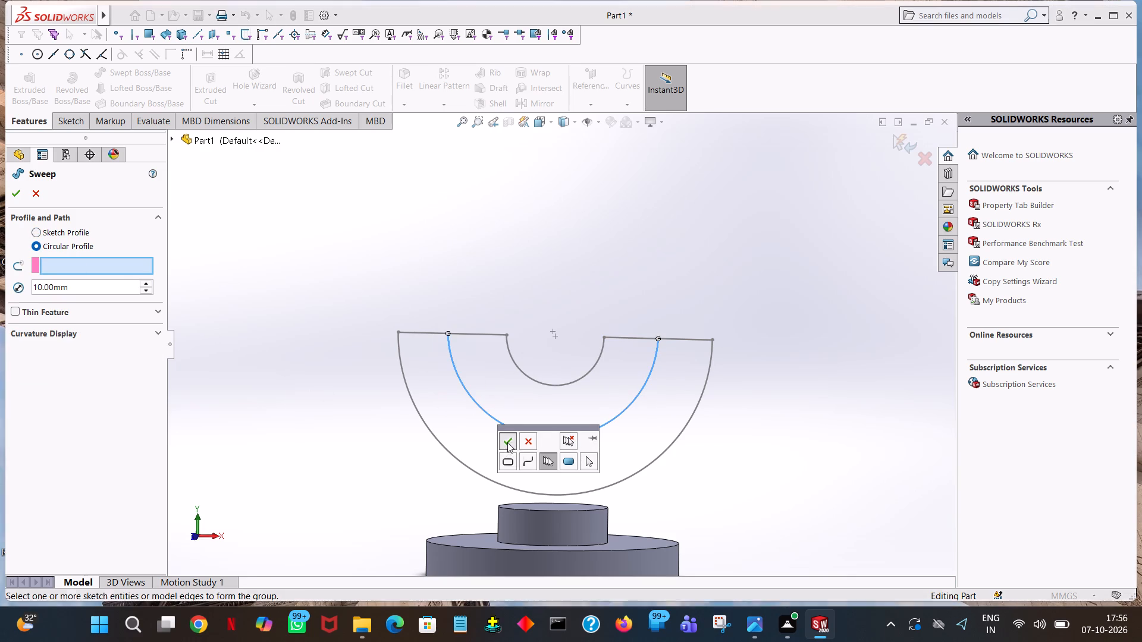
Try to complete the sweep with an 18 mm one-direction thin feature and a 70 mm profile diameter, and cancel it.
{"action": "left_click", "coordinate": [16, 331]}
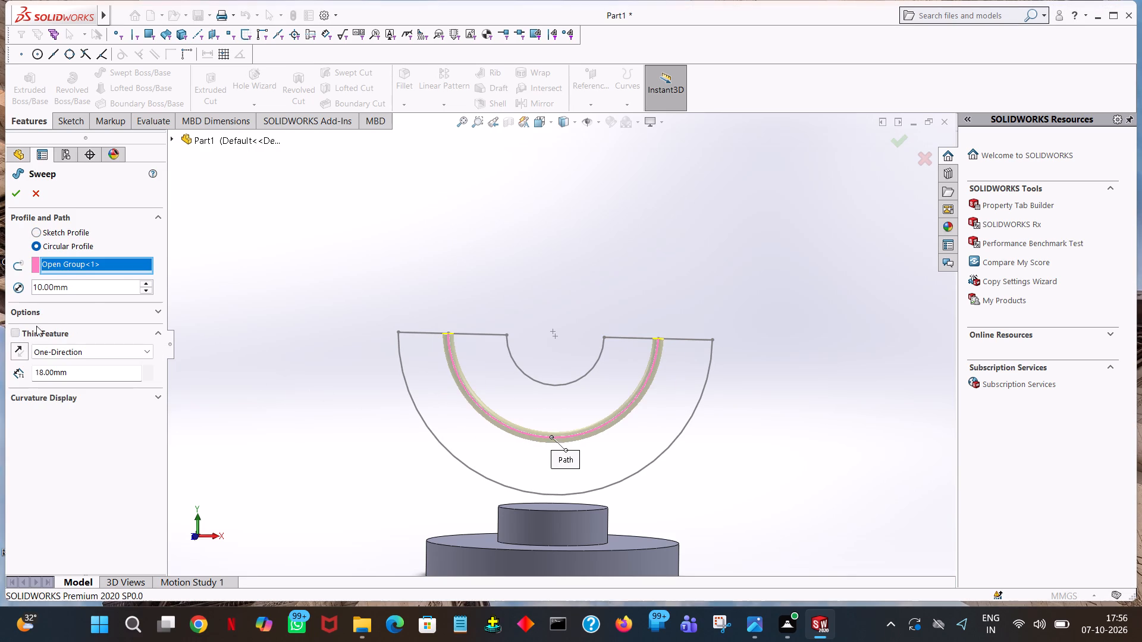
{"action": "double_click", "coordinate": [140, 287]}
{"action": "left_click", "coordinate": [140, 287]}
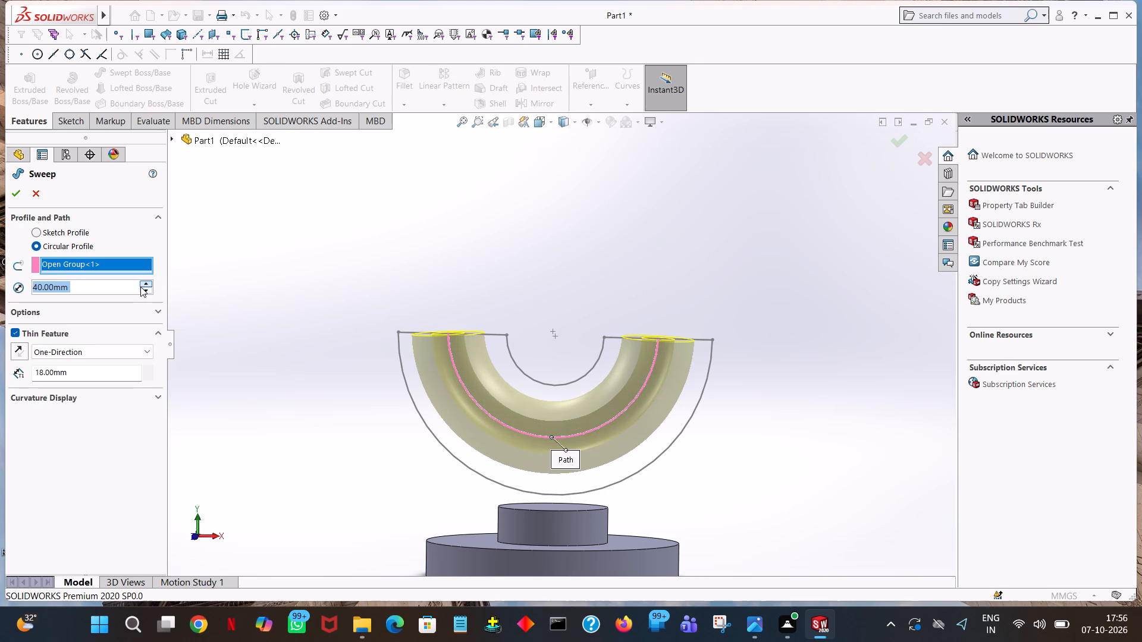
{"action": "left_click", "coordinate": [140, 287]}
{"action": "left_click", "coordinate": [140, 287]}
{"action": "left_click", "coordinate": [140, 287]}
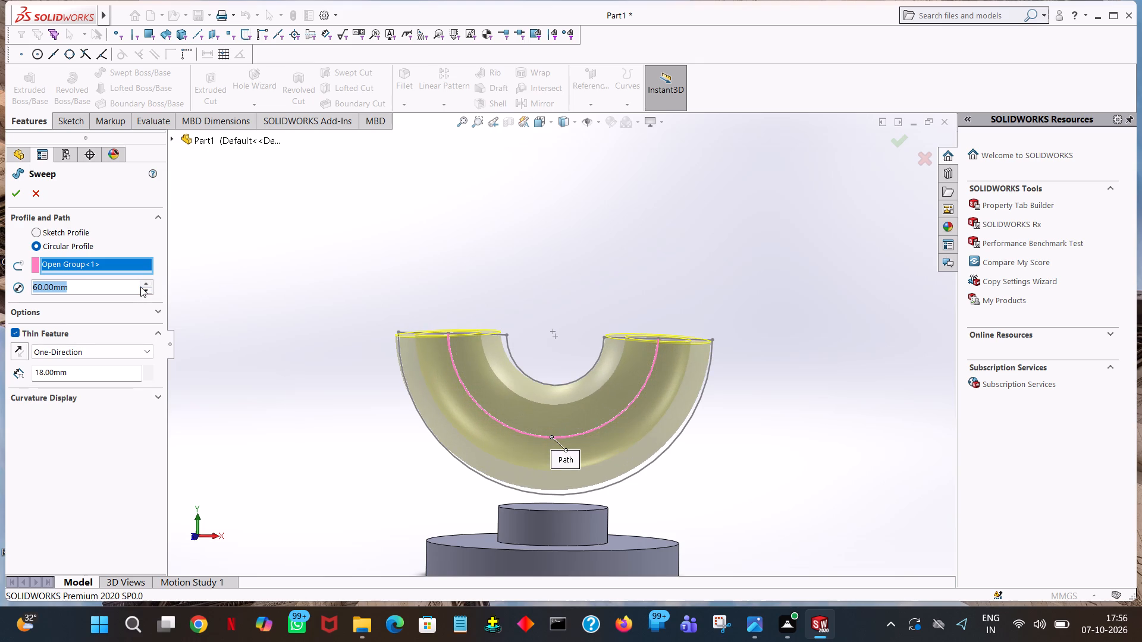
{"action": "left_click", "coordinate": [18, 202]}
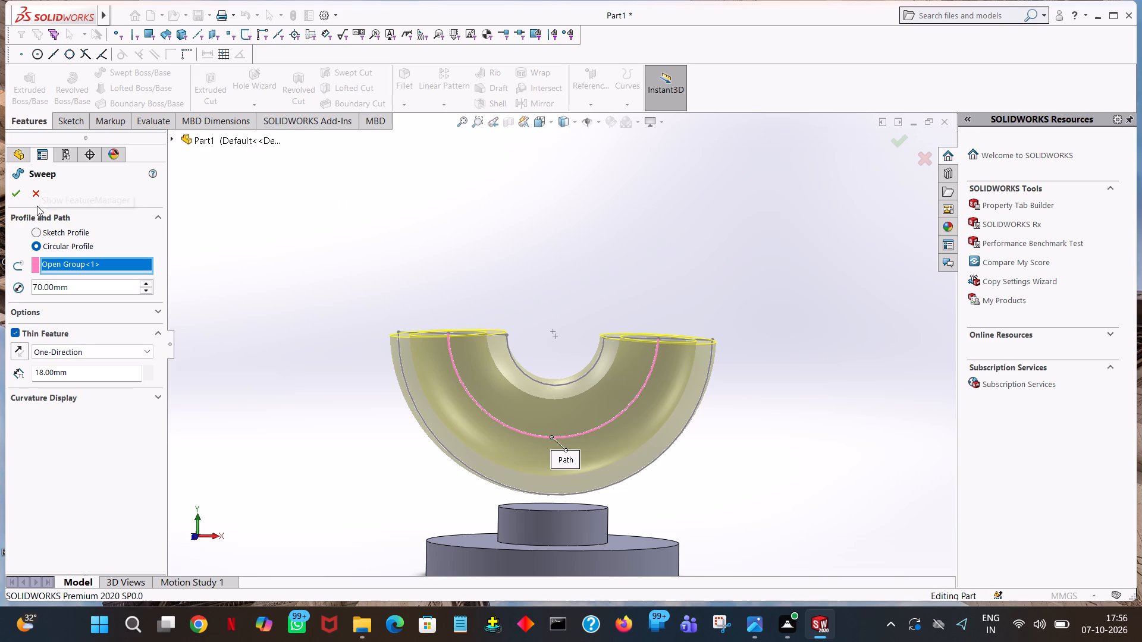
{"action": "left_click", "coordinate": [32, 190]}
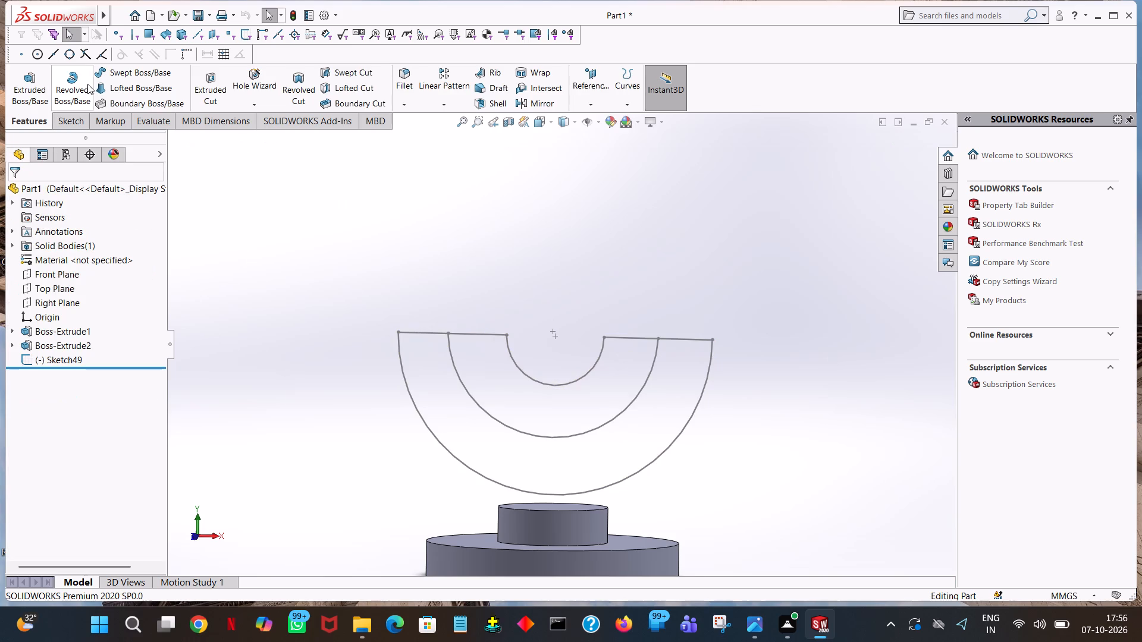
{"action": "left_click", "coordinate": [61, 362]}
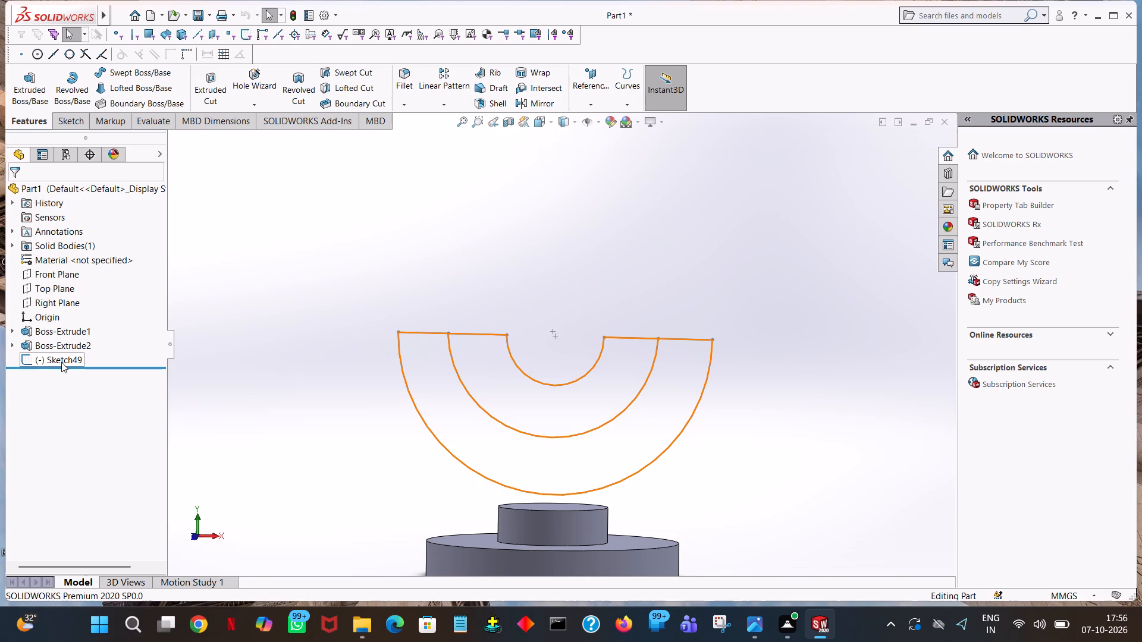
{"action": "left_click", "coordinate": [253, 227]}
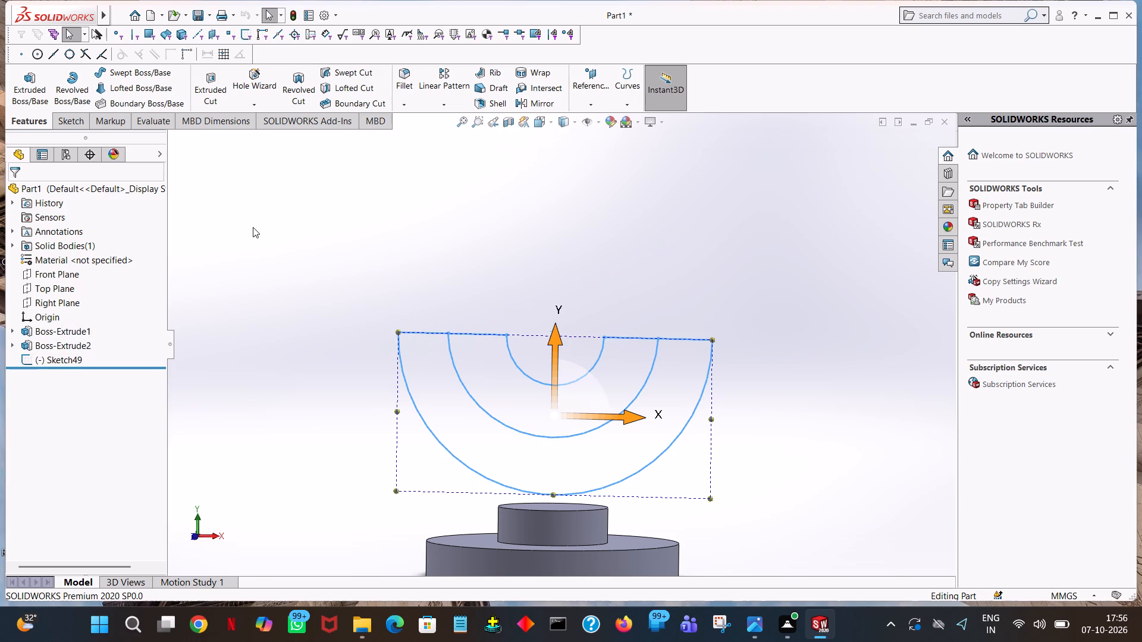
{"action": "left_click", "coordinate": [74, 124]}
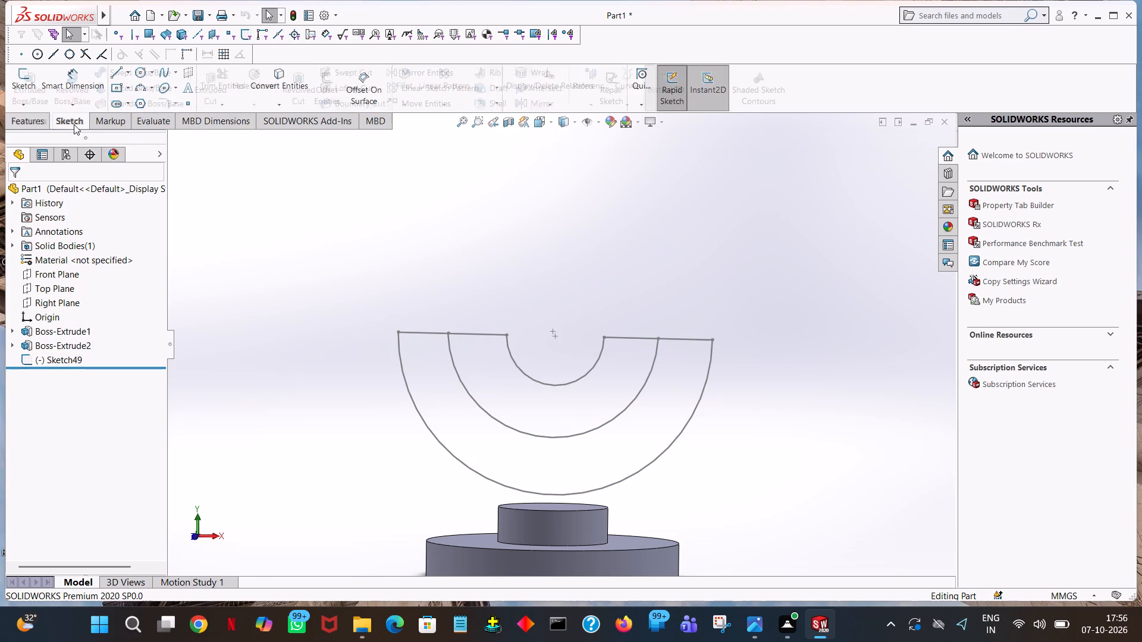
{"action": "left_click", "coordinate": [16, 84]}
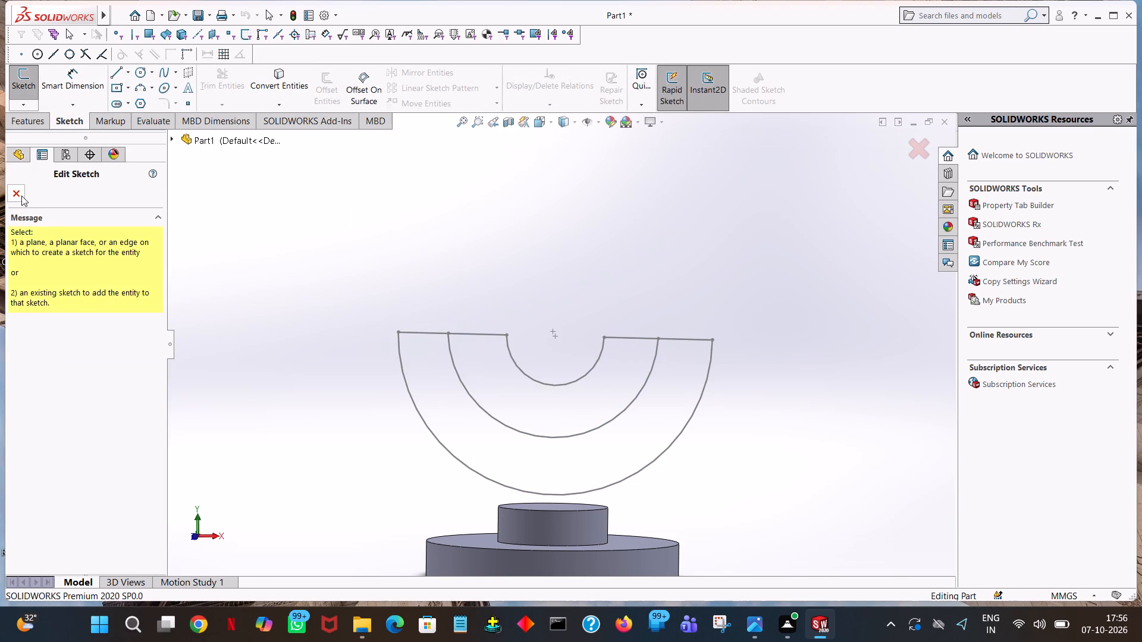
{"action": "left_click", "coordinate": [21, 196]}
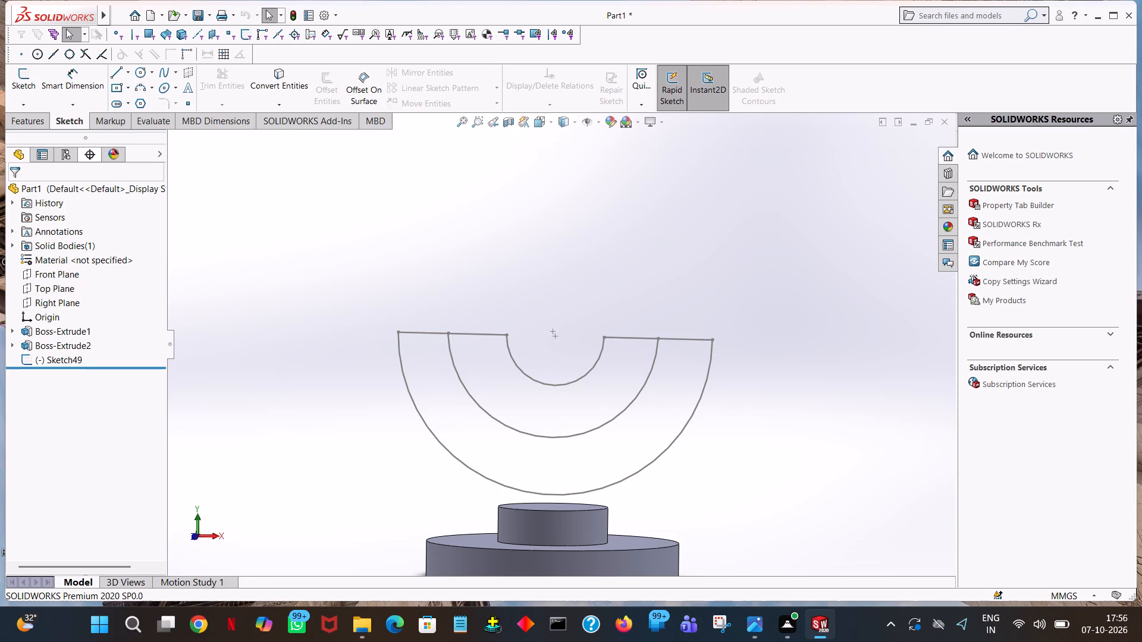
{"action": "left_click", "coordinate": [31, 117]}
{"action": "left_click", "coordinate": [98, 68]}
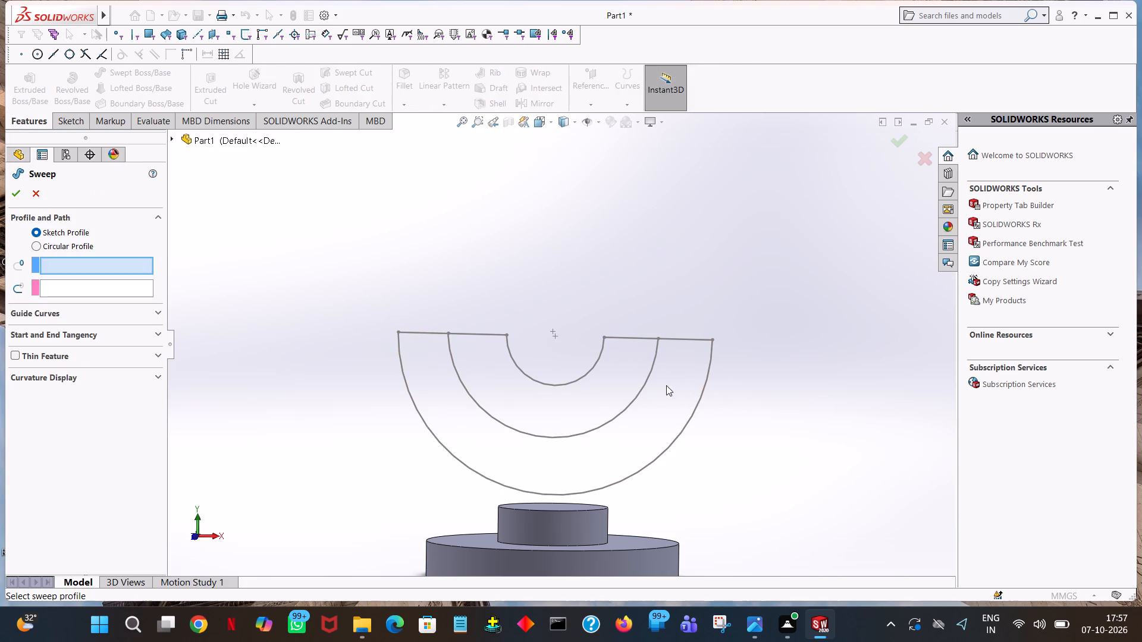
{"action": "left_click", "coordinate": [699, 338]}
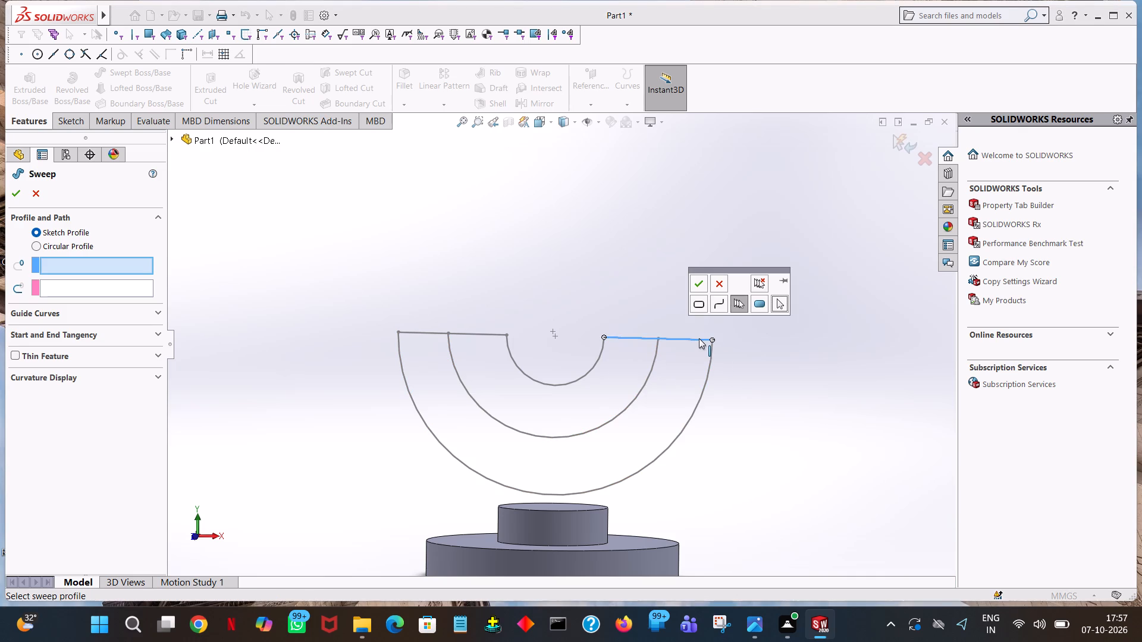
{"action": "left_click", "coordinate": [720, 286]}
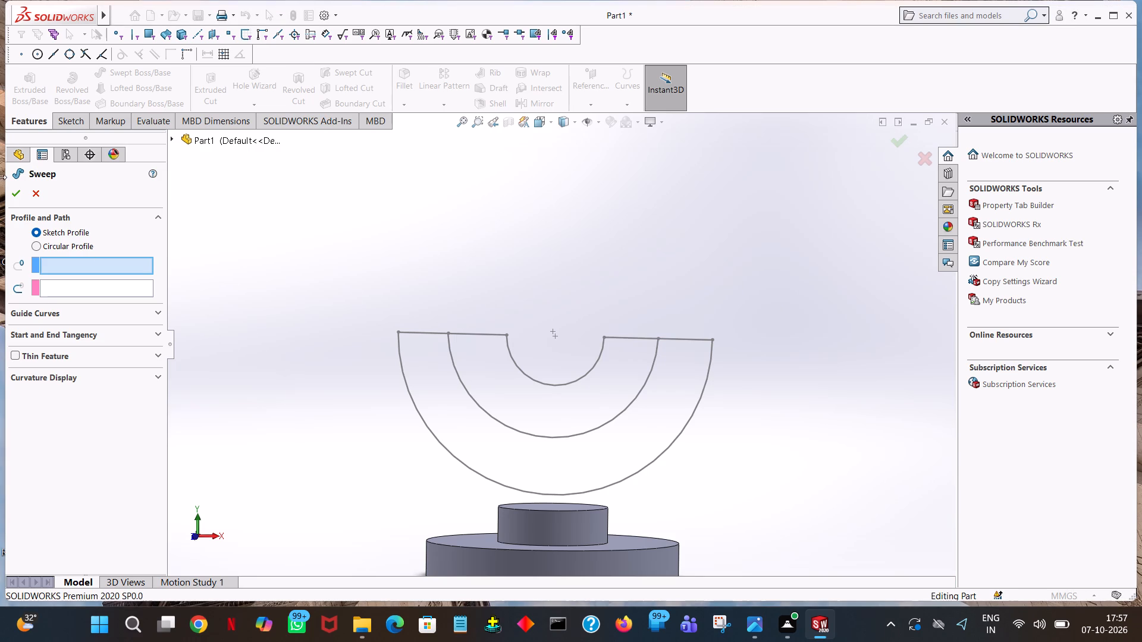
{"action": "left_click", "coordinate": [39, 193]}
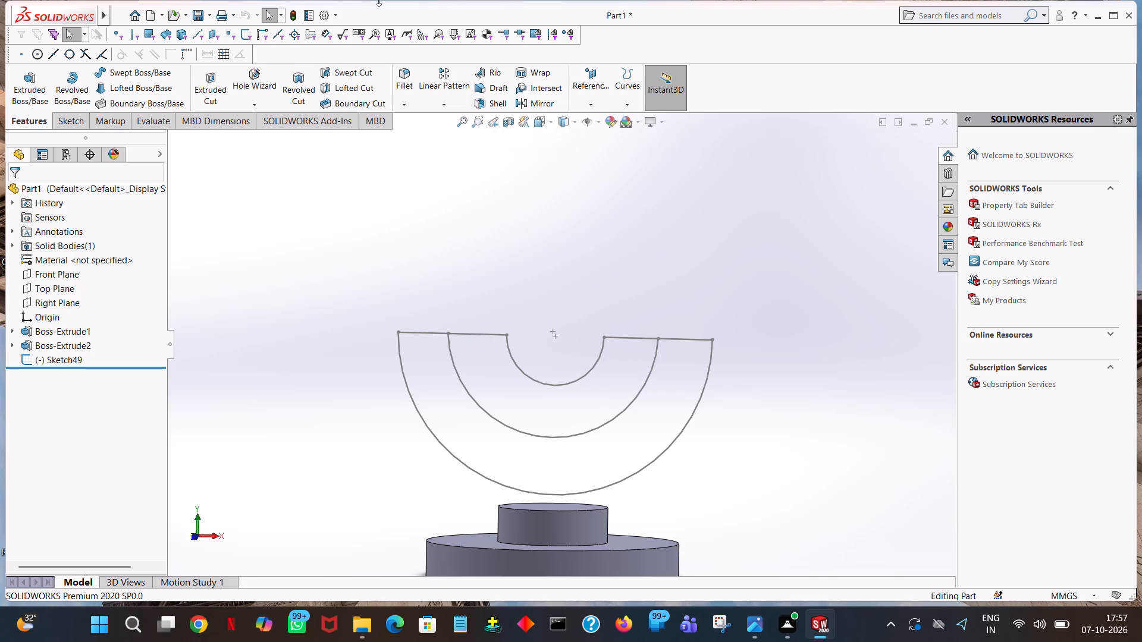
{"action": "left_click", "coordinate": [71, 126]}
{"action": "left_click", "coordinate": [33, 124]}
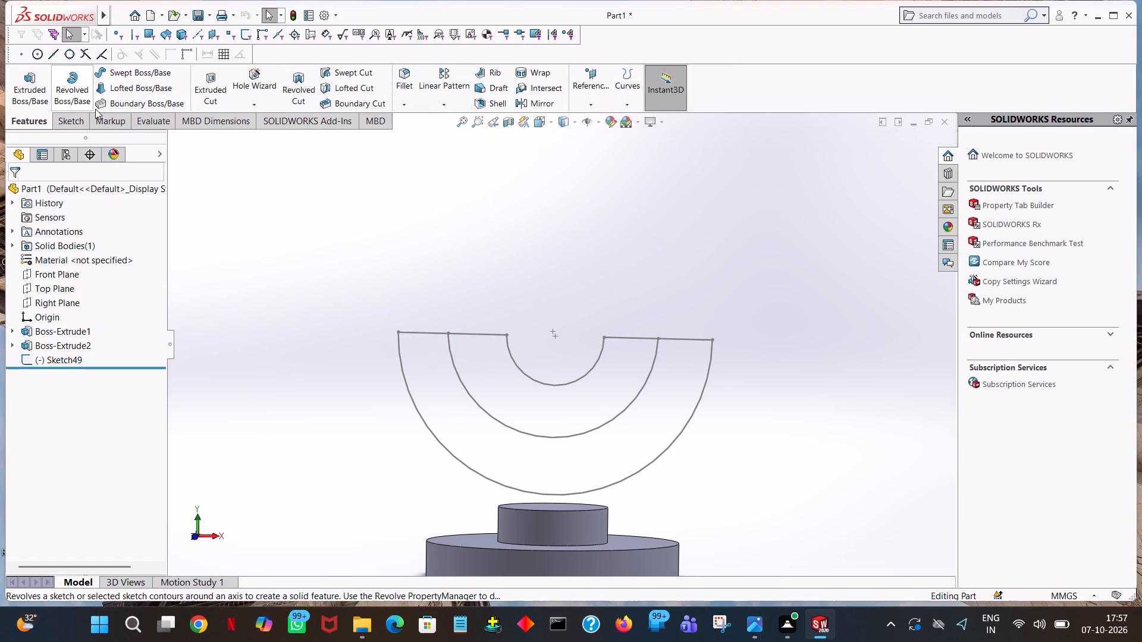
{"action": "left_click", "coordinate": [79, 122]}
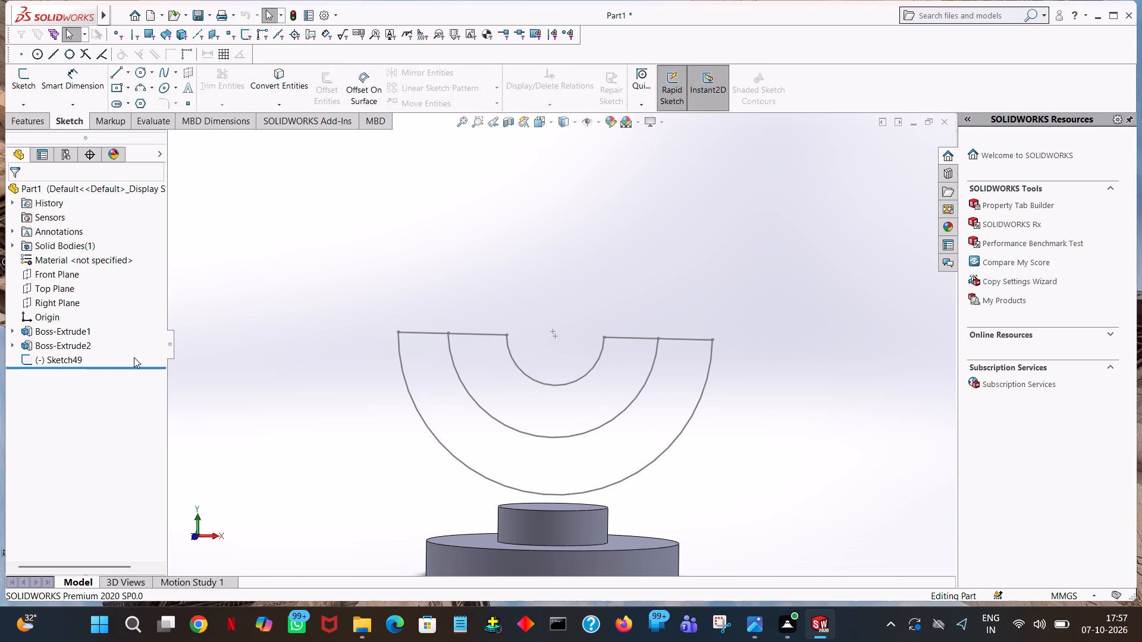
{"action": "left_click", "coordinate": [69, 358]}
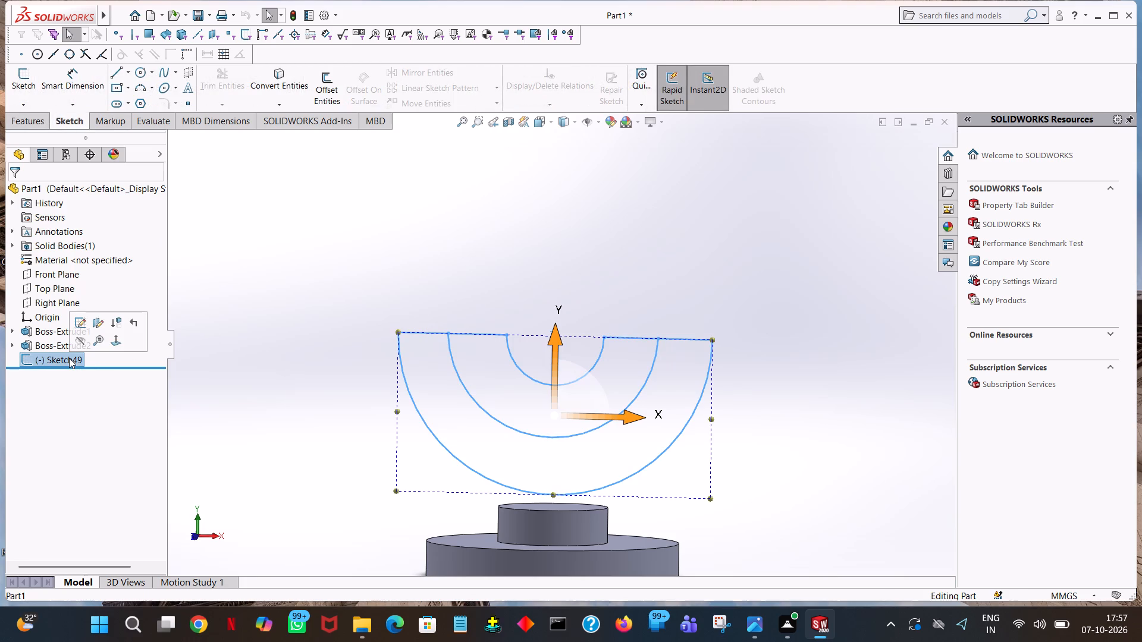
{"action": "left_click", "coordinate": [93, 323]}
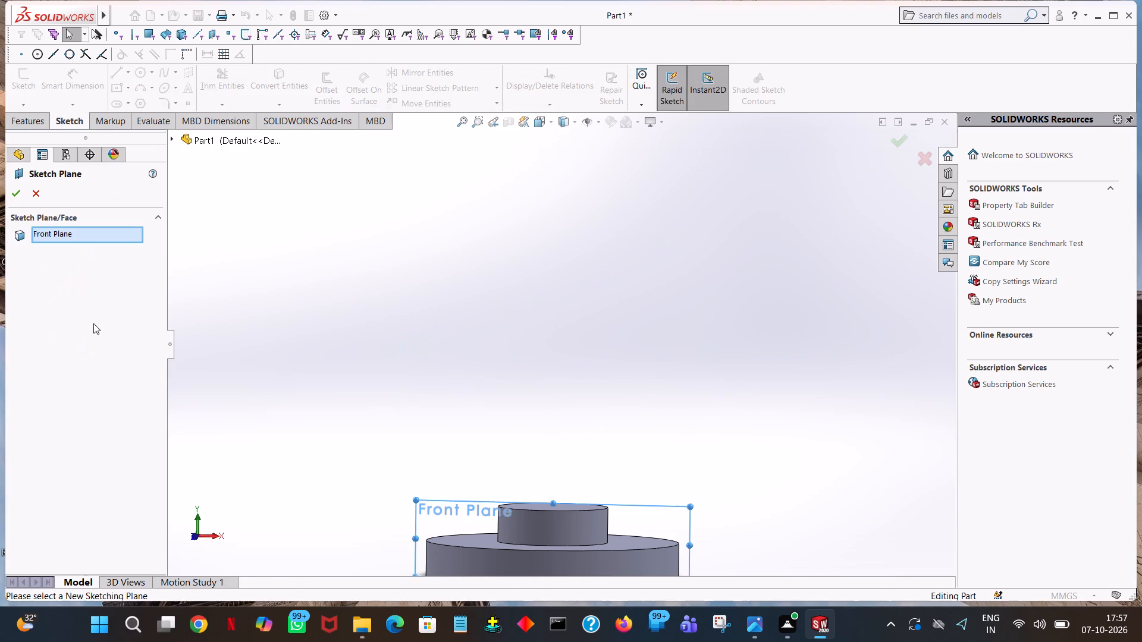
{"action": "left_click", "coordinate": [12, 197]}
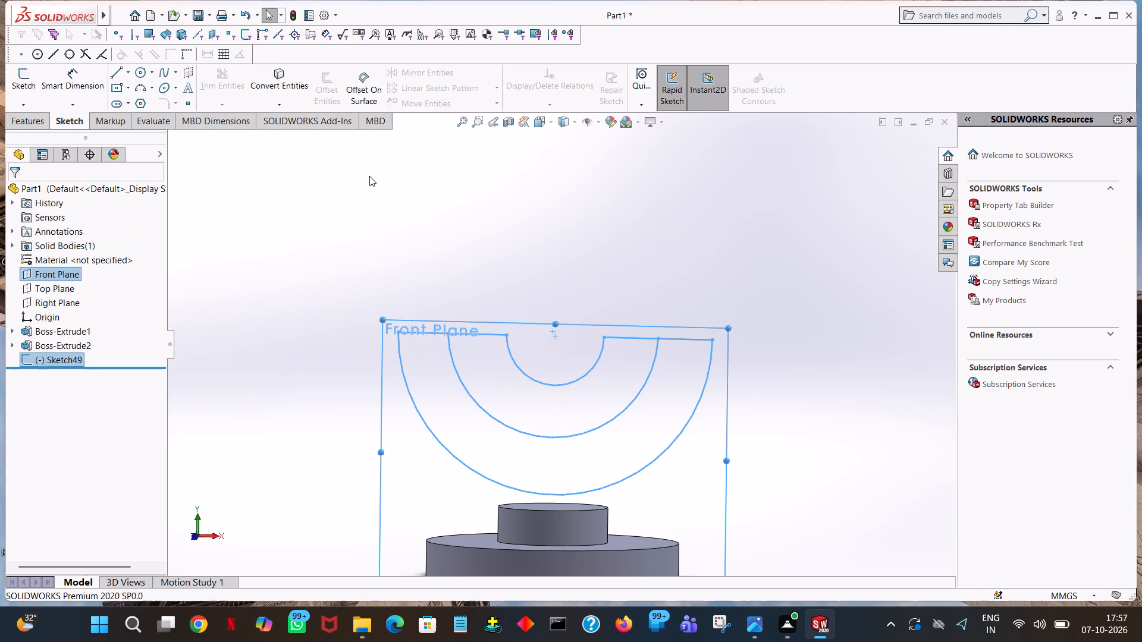
Edit the half-ring sketch and trim away both straight end lines, leaving only the three concentric arcs.
{"action": "left_click", "coordinate": [484, 349]}
{"action": "left_click", "coordinate": [475, 336]}
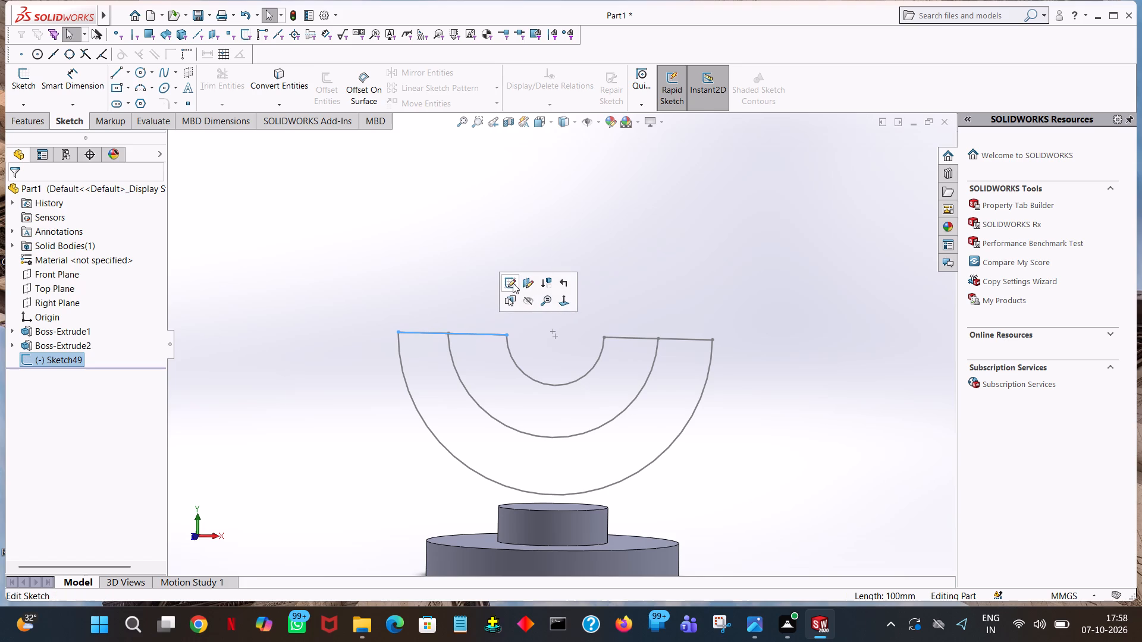
{"action": "double_click", "coordinate": [52, 360]}
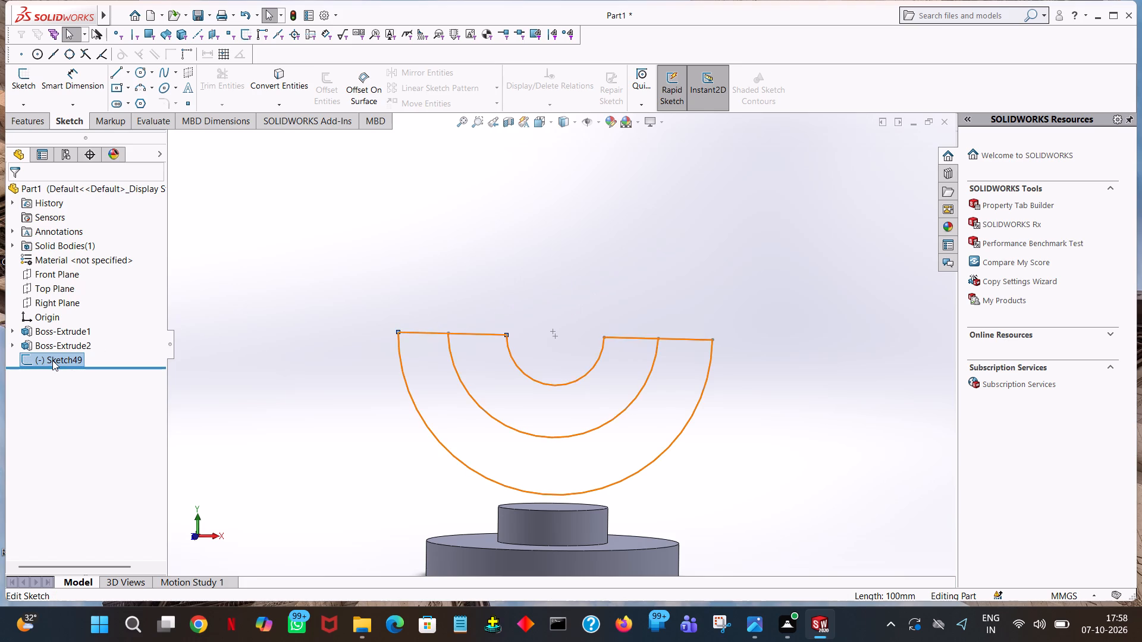
{"action": "triple_click", "coordinate": [52, 360]}
{"action": "triple_click", "coordinate": [52, 360]}
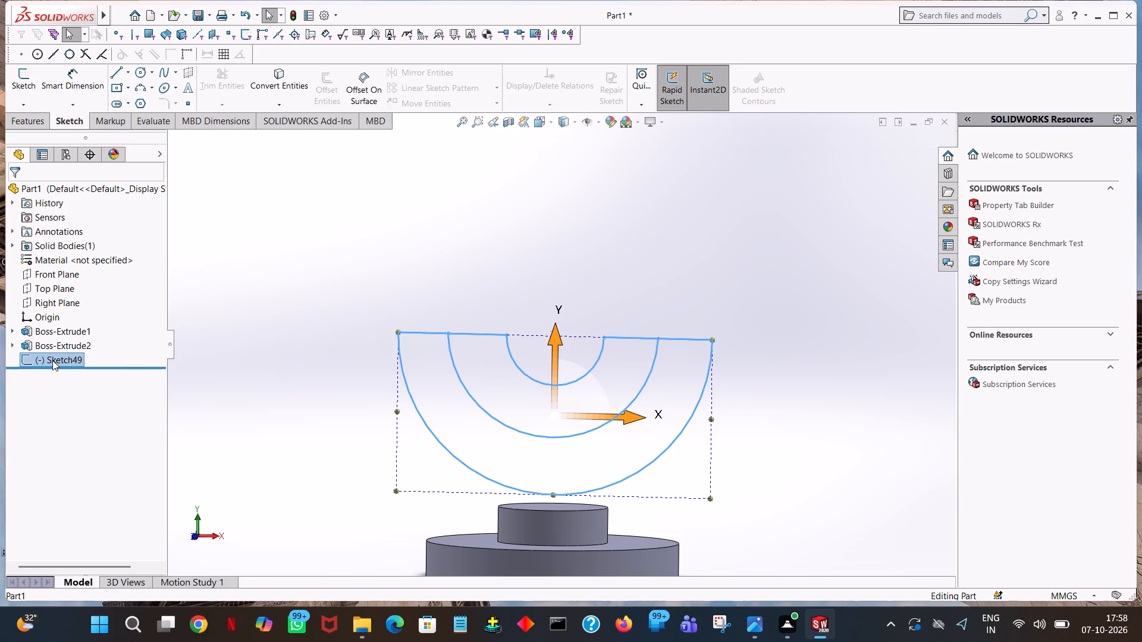
{"action": "right_click", "coordinate": [52, 360]}
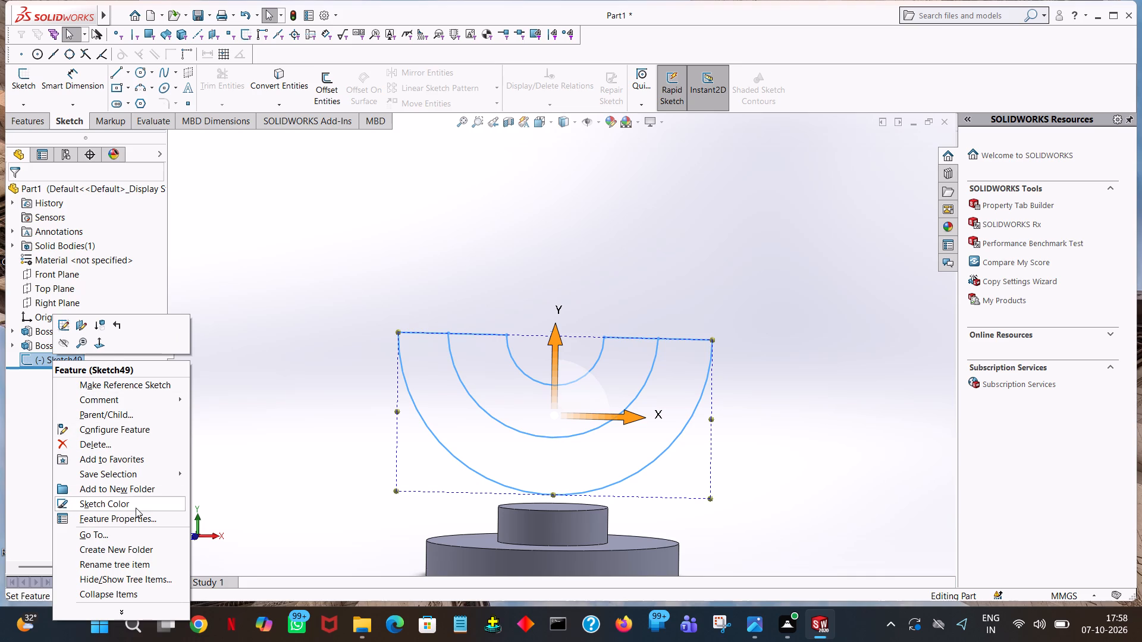
{"action": "left_click", "coordinate": [67, 328]}
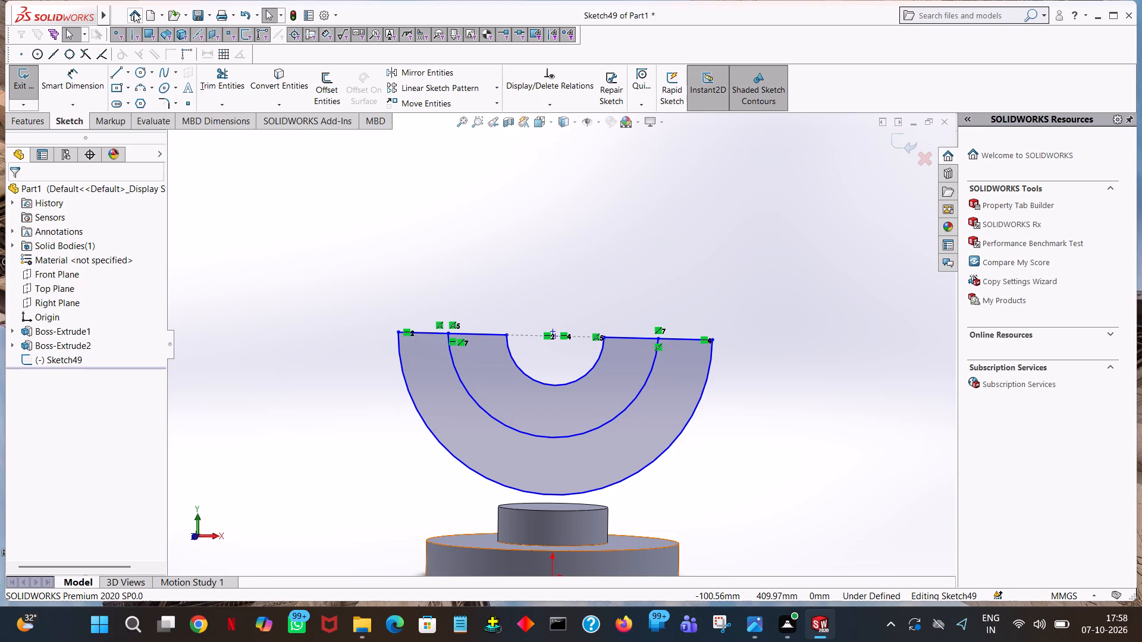
{"action": "left_click", "coordinate": [219, 90]}
{"action": "left_click", "coordinate": [495, 333]}
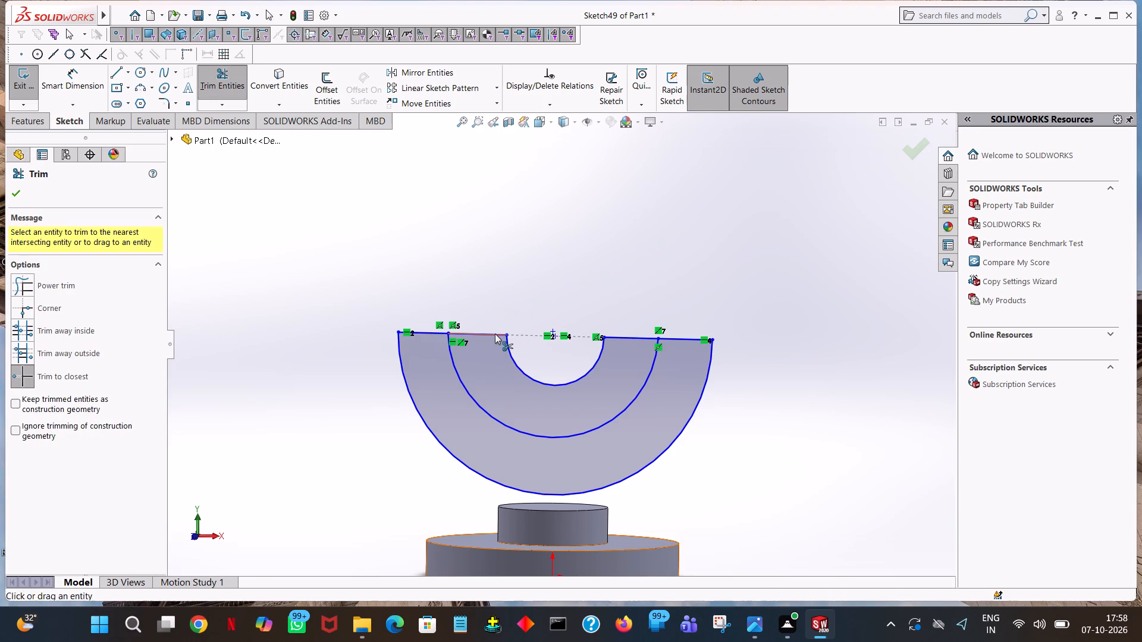
{"action": "left_click", "coordinate": [431, 334]}
{"action": "left_click", "coordinate": [627, 335]}
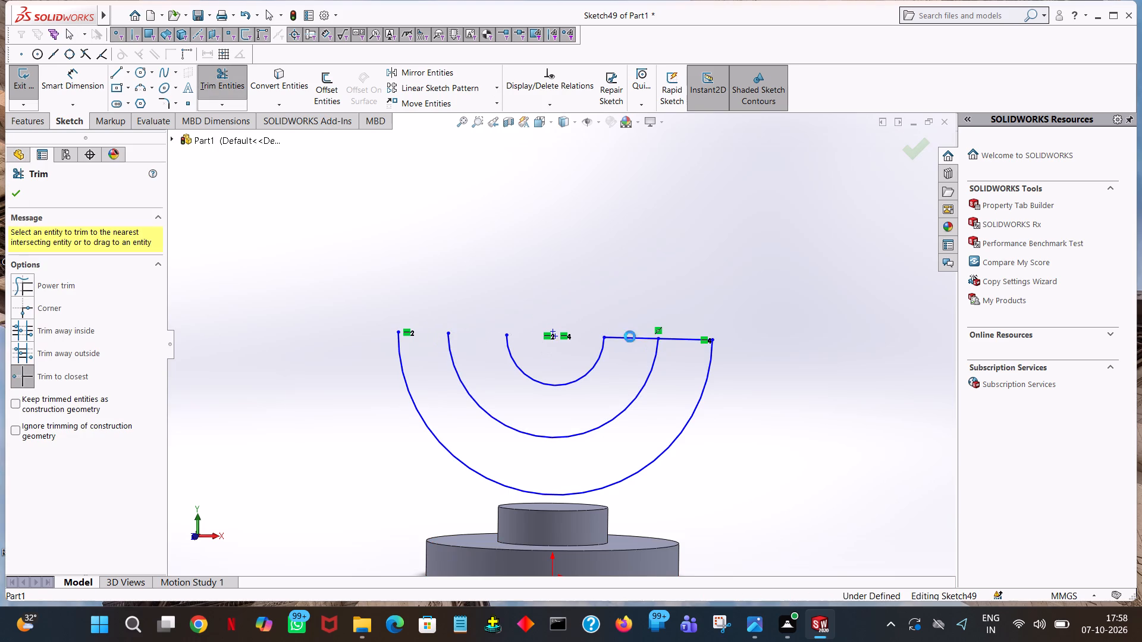
{"action": "left_click", "coordinate": [603, 320]}
{"action": "left_click", "coordinate": [677, 336]}
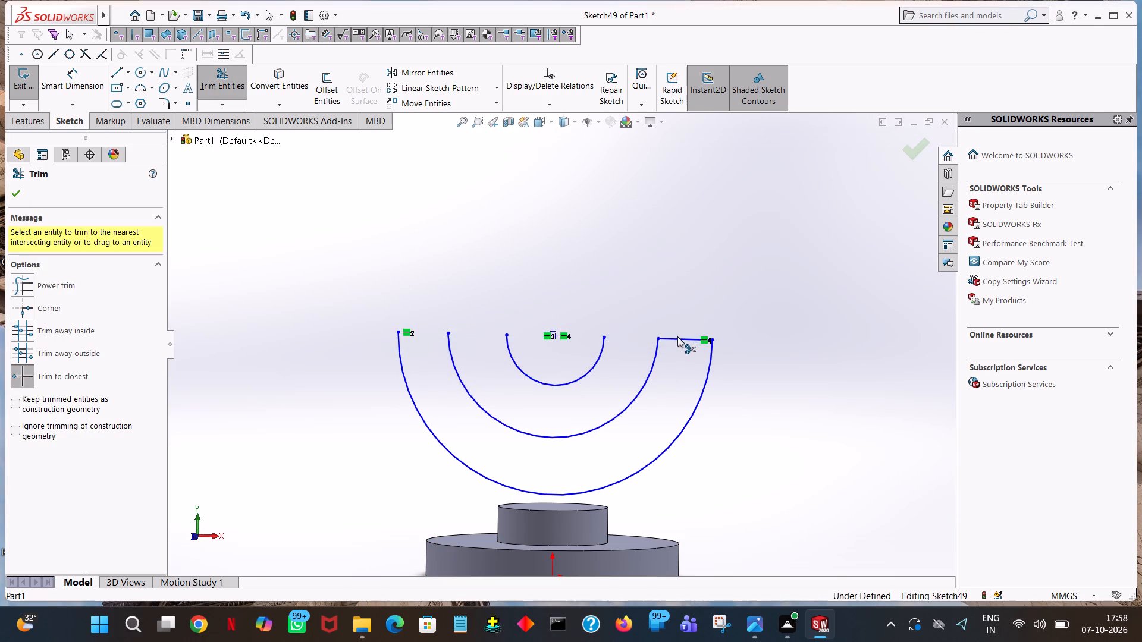
{"action": "left_click", "coordinate": [14, 189]}
Start a sweep with a circular profile and choose the sketch's middle arc as its path.
{"action": "left_click", "coordinate": [32, 126]}
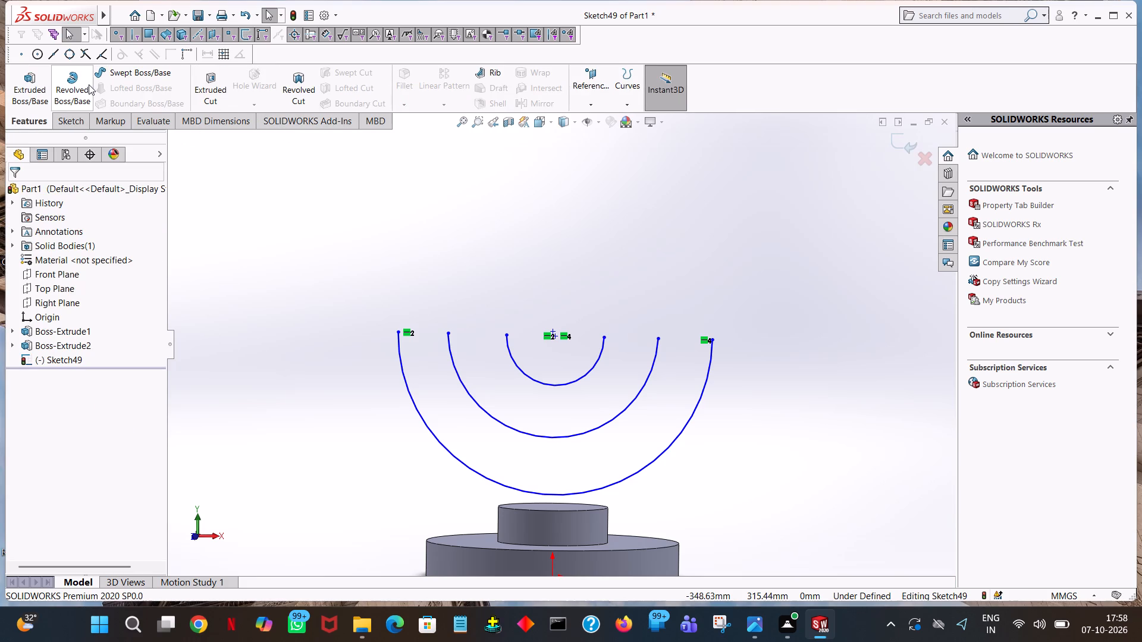
{"action": "left_click", "coordinate": [133, 69]}
{"action": "left_click", "coordinate": [560, 436]}
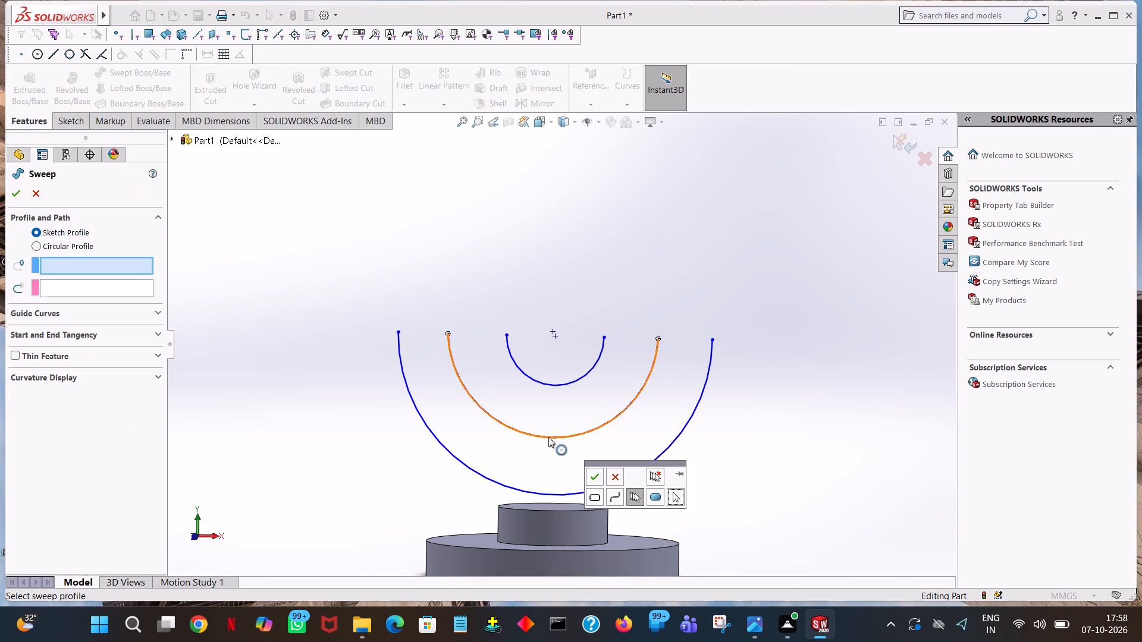
{"action": "left_click", "coordinate": [67, 242]}
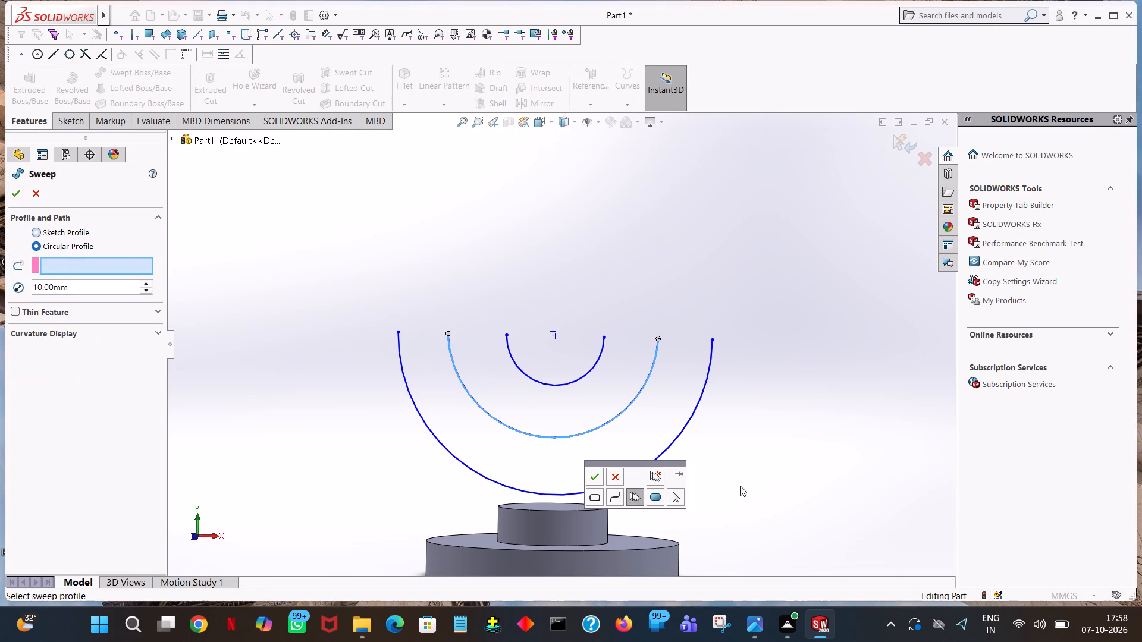
{"action": "left_click", "coordinate": [589, 479]}
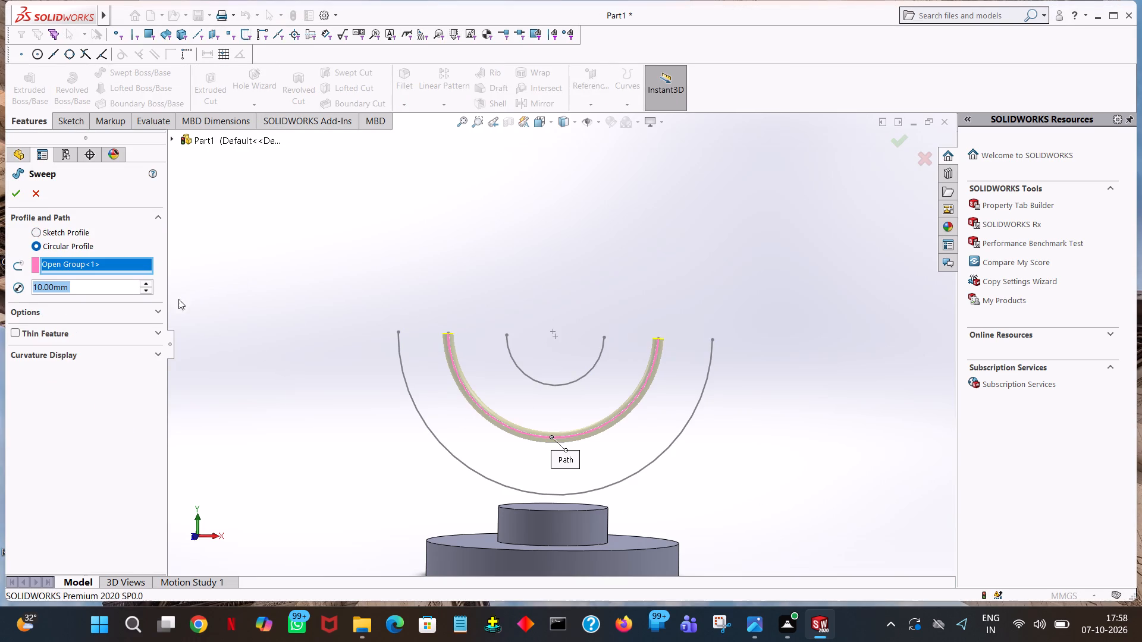
Add an 18 mm one-direction thin feature to the sweep and set the circular profile's diameter to 70 mm.
{"action": "triple_click", "coordinate": [149, 282]}
{"action": "triple_click", "coordinate": [149, 282]}
{"action": "double_click", "coordinate": [149, 282]}
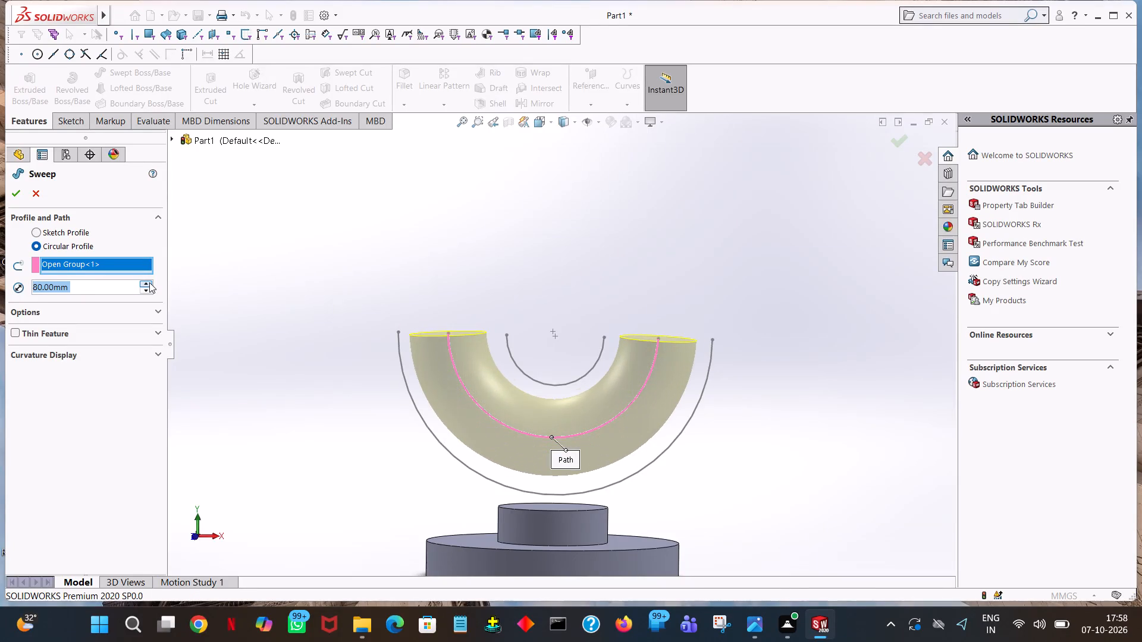
{"action": "left_click", "coordinate": [149, 282]}
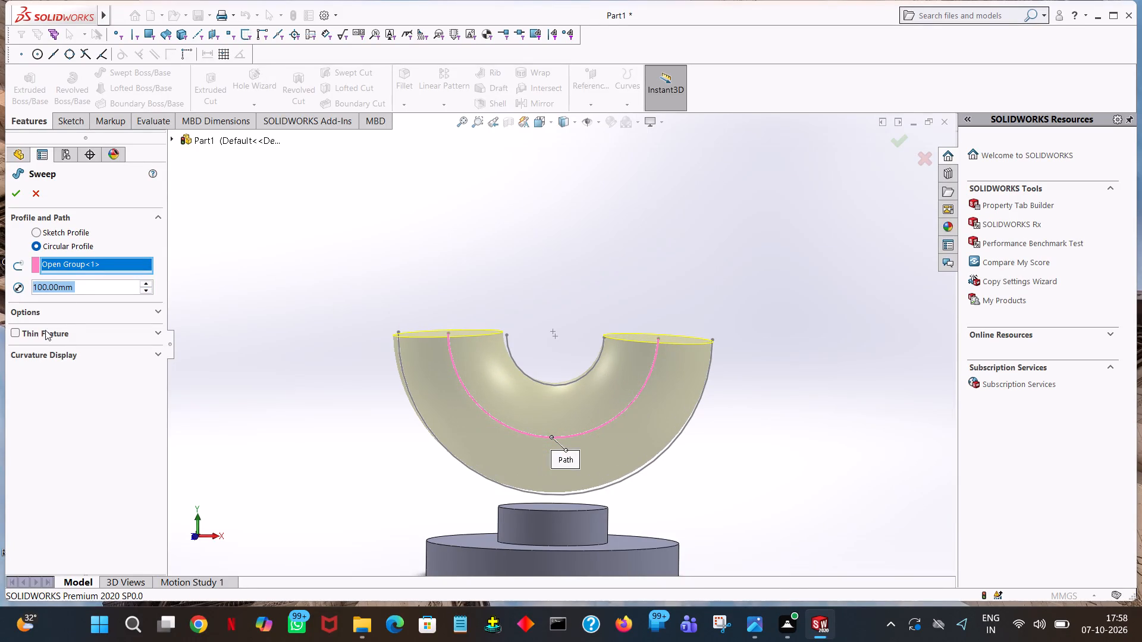
{"action": "left_click", "coordinate": [14, 337]}
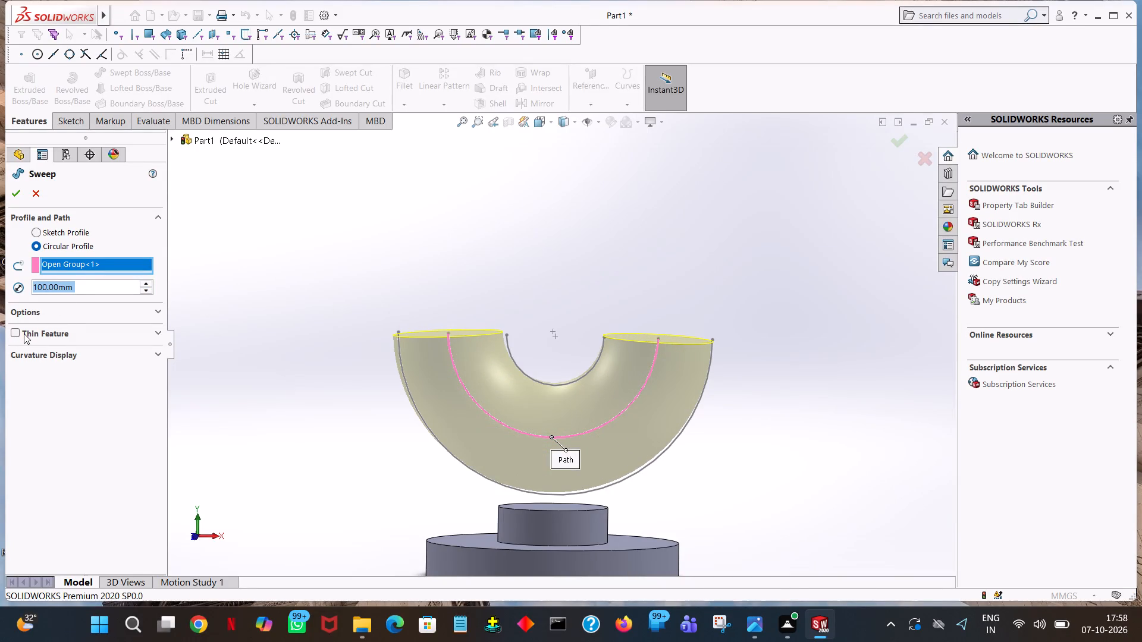
{"action": "left_click", "coordinate": [20, 331]}
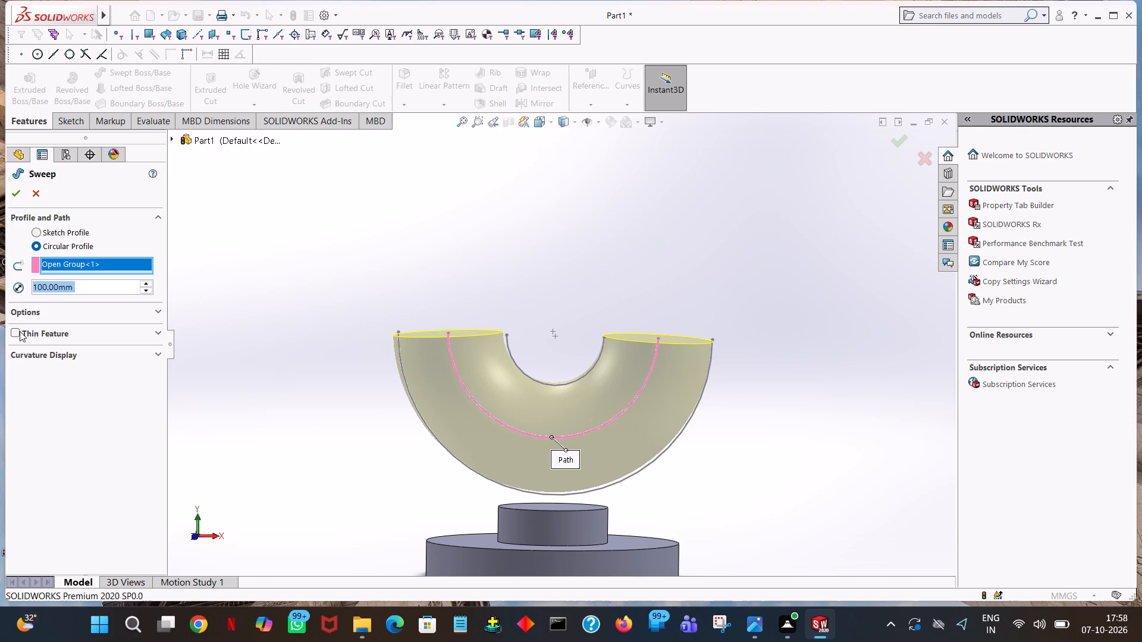
{"action": "left_click", "coordinate": [17, 332]}
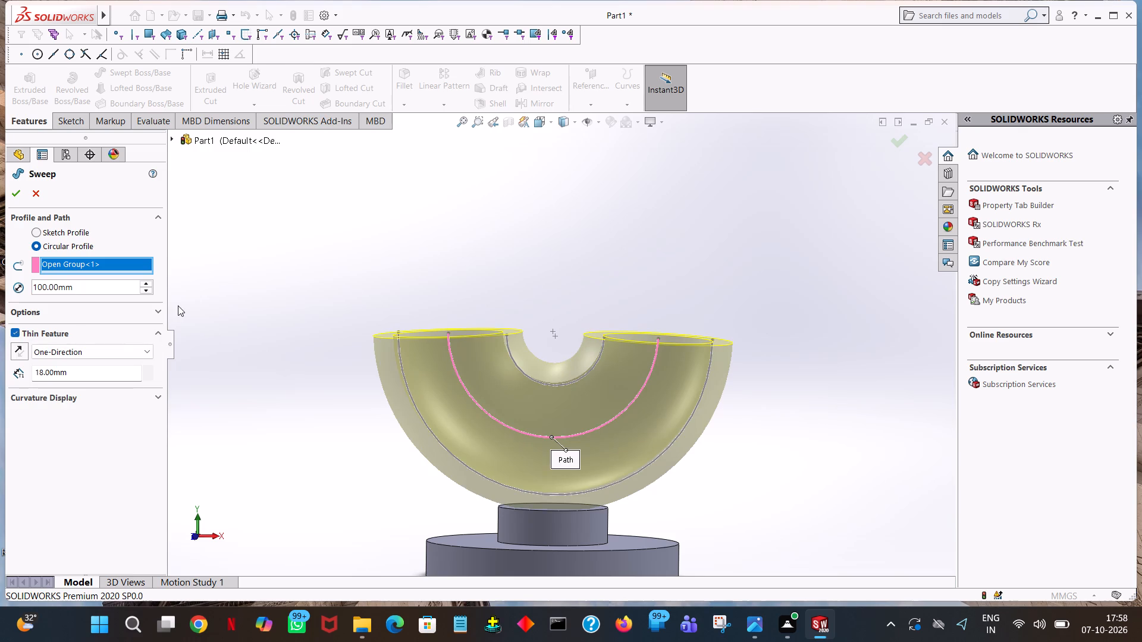
{"action": "left_click", "coordinate": [148, 290]}
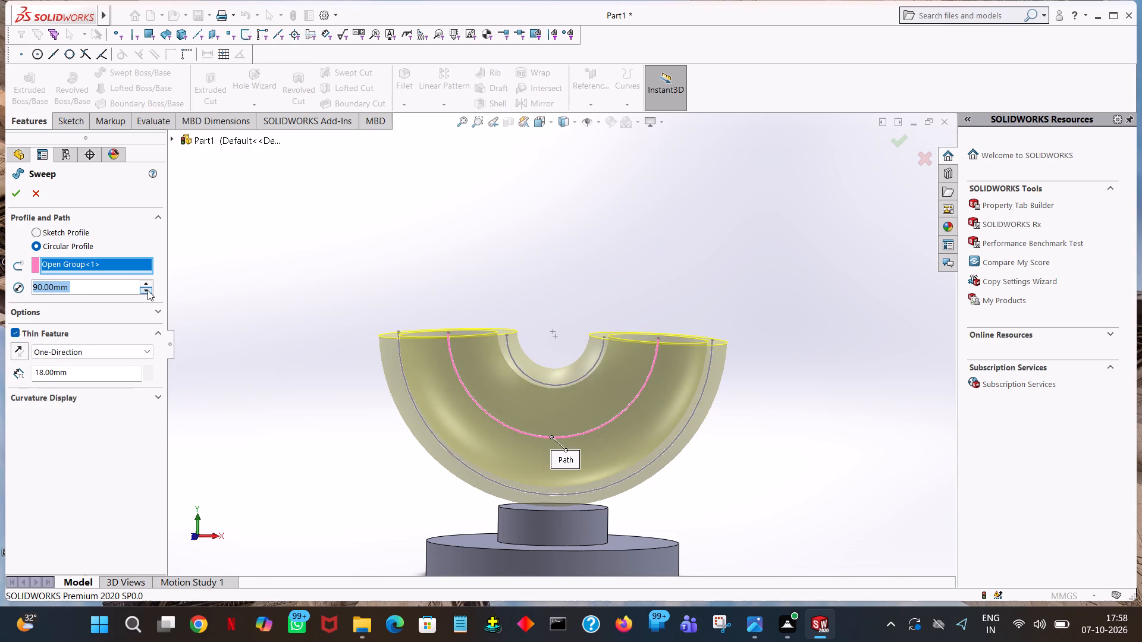
{"action": "left_click", "coordinate": [148, 290]}
{"action": "left_click", "coordinate": [148, 290]}
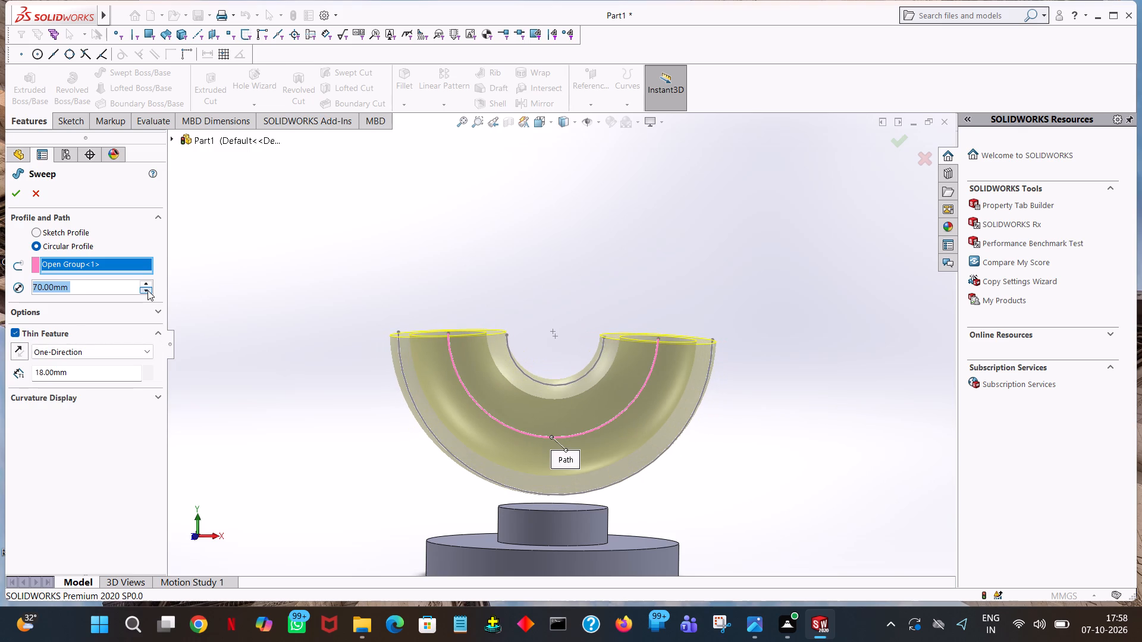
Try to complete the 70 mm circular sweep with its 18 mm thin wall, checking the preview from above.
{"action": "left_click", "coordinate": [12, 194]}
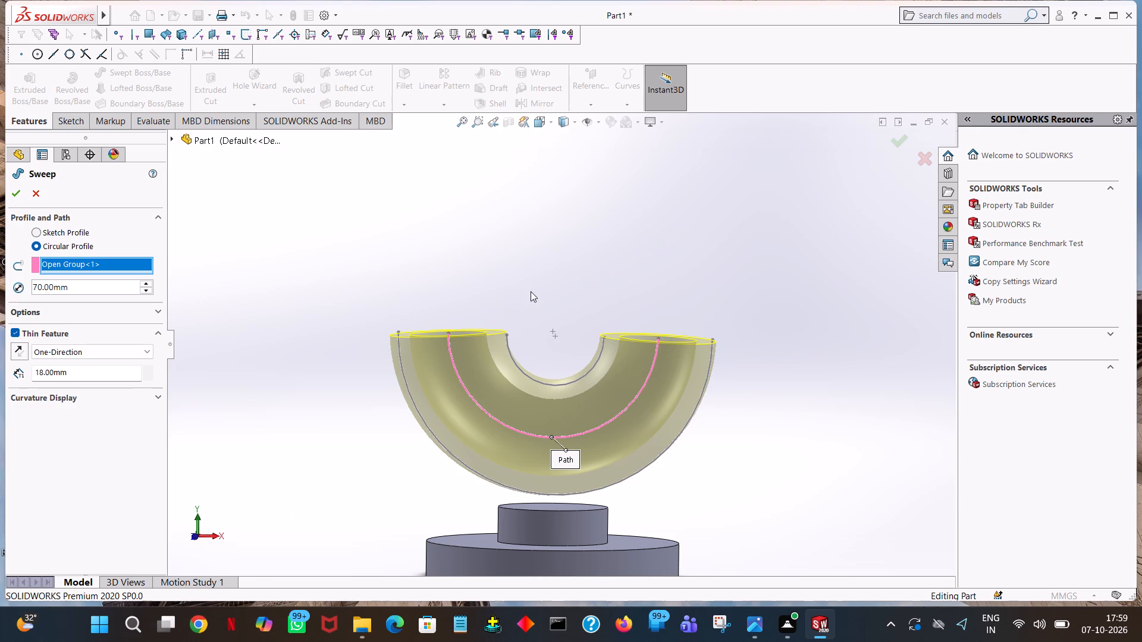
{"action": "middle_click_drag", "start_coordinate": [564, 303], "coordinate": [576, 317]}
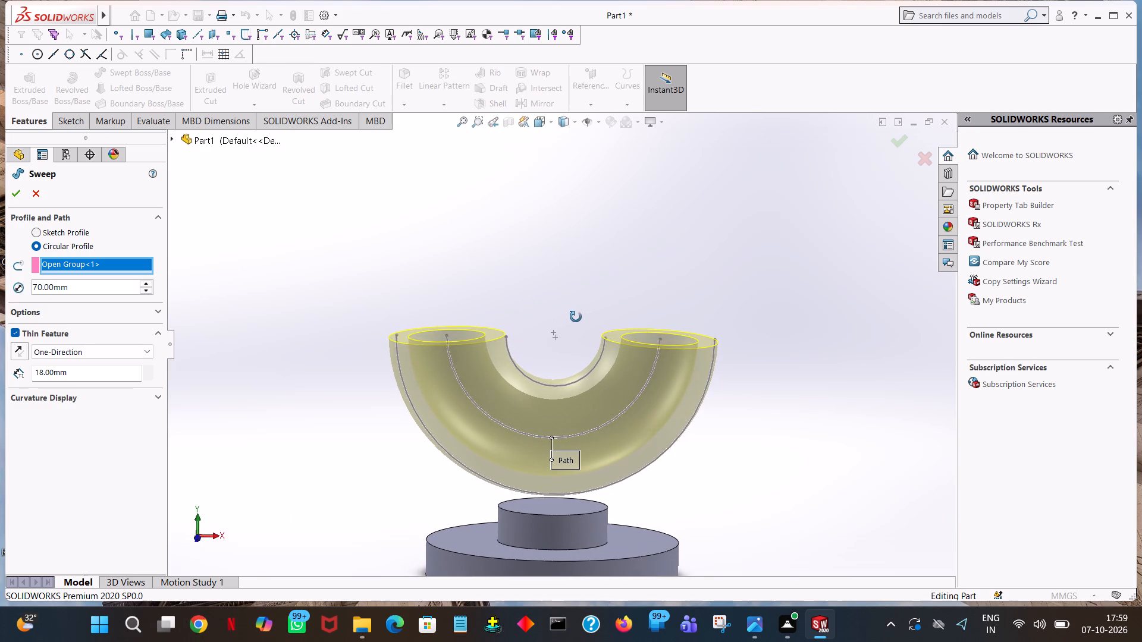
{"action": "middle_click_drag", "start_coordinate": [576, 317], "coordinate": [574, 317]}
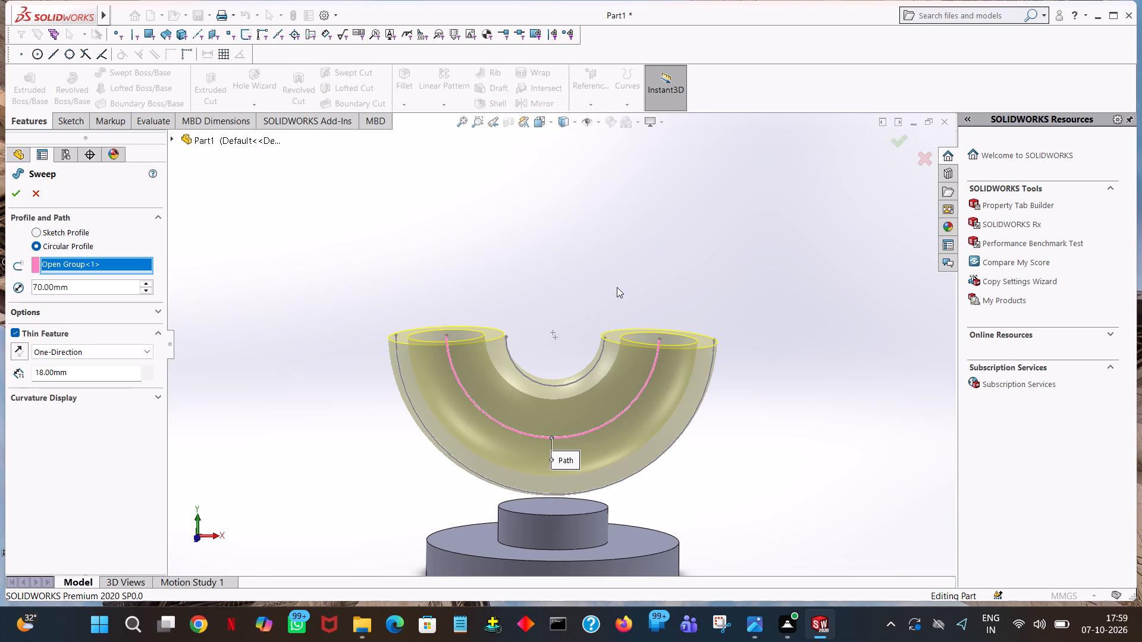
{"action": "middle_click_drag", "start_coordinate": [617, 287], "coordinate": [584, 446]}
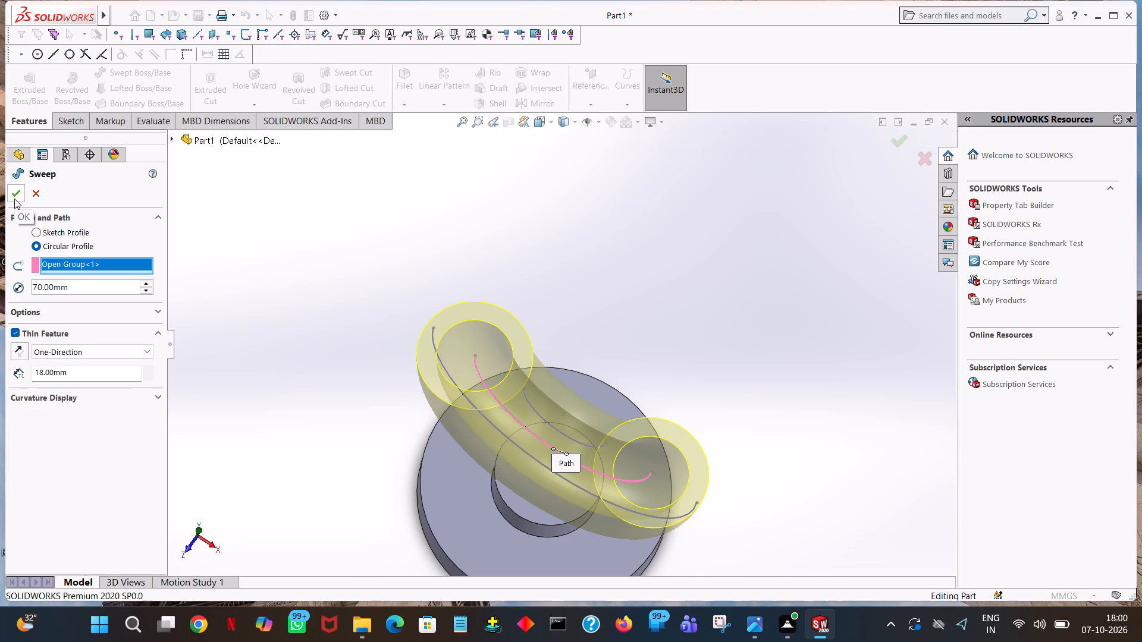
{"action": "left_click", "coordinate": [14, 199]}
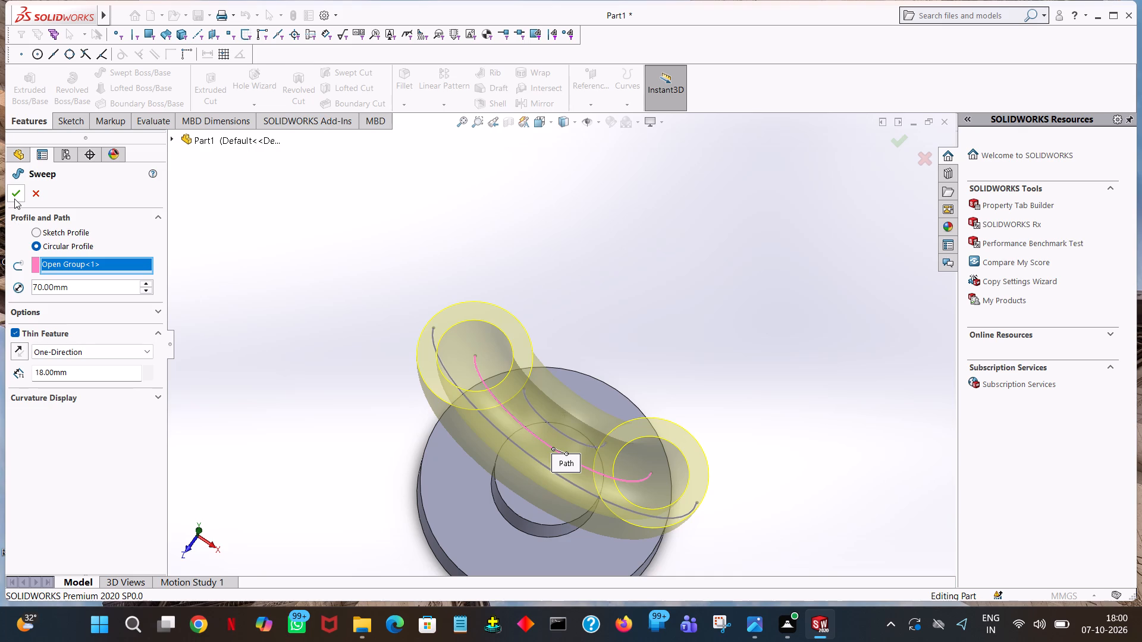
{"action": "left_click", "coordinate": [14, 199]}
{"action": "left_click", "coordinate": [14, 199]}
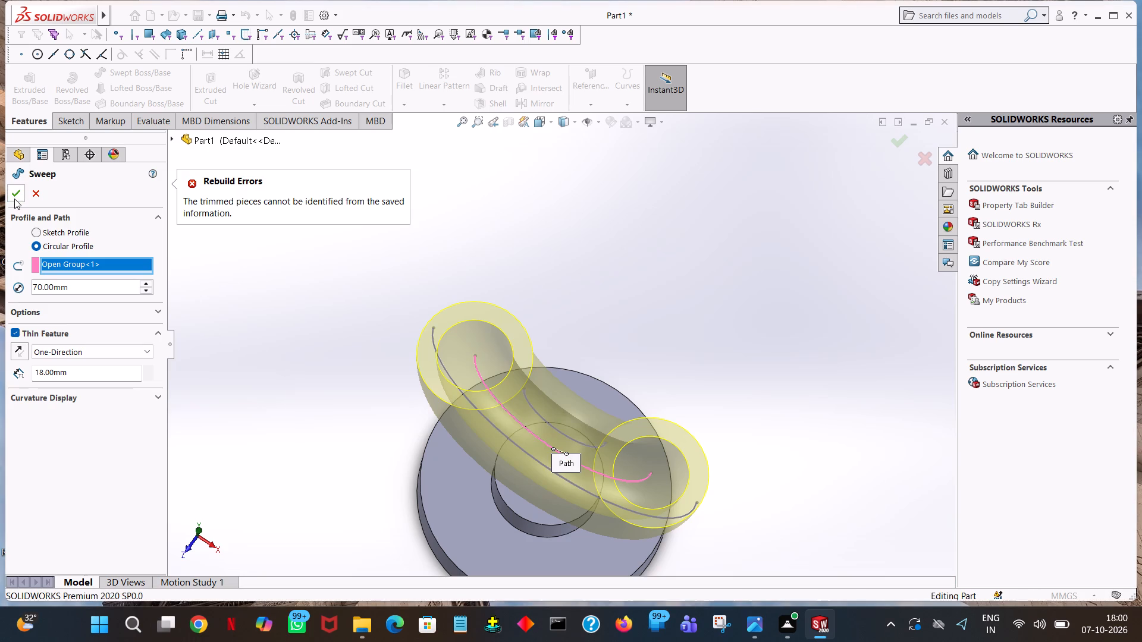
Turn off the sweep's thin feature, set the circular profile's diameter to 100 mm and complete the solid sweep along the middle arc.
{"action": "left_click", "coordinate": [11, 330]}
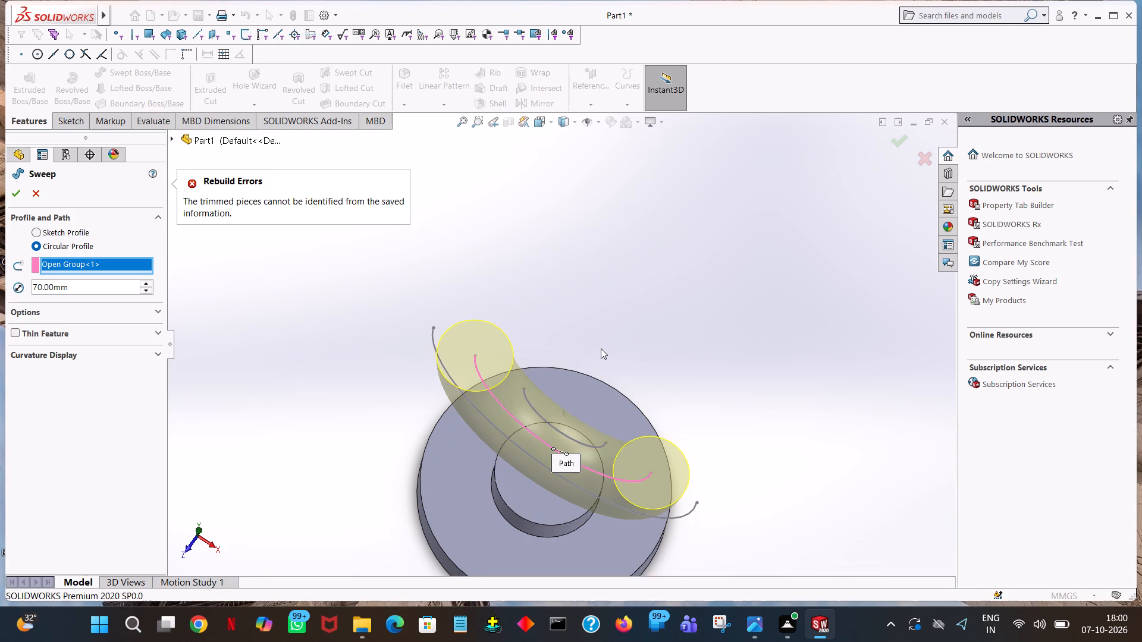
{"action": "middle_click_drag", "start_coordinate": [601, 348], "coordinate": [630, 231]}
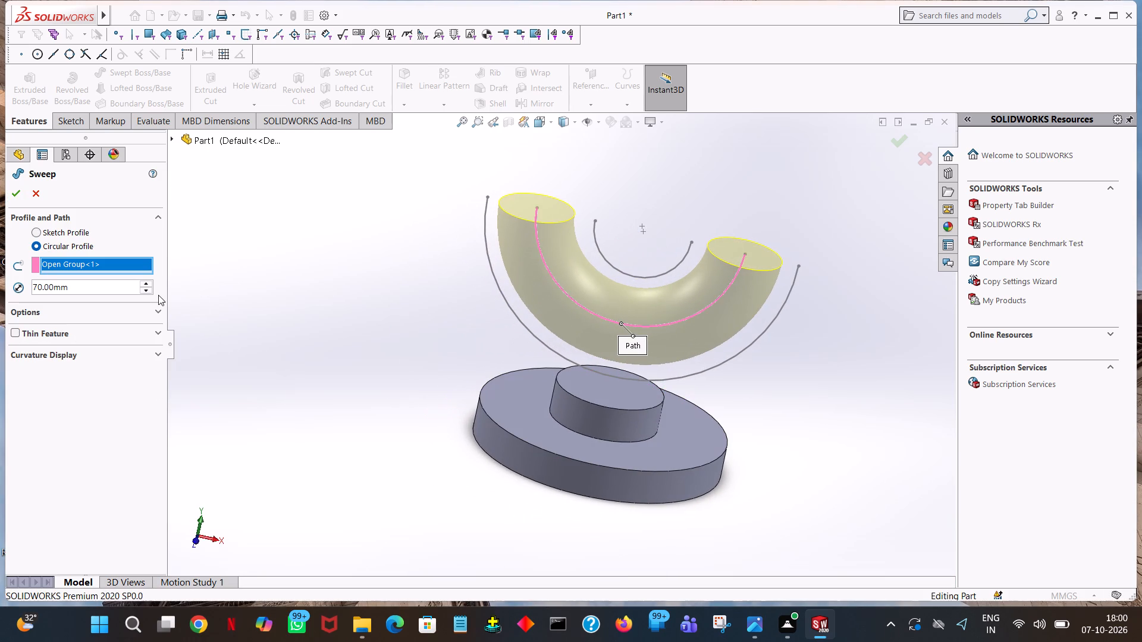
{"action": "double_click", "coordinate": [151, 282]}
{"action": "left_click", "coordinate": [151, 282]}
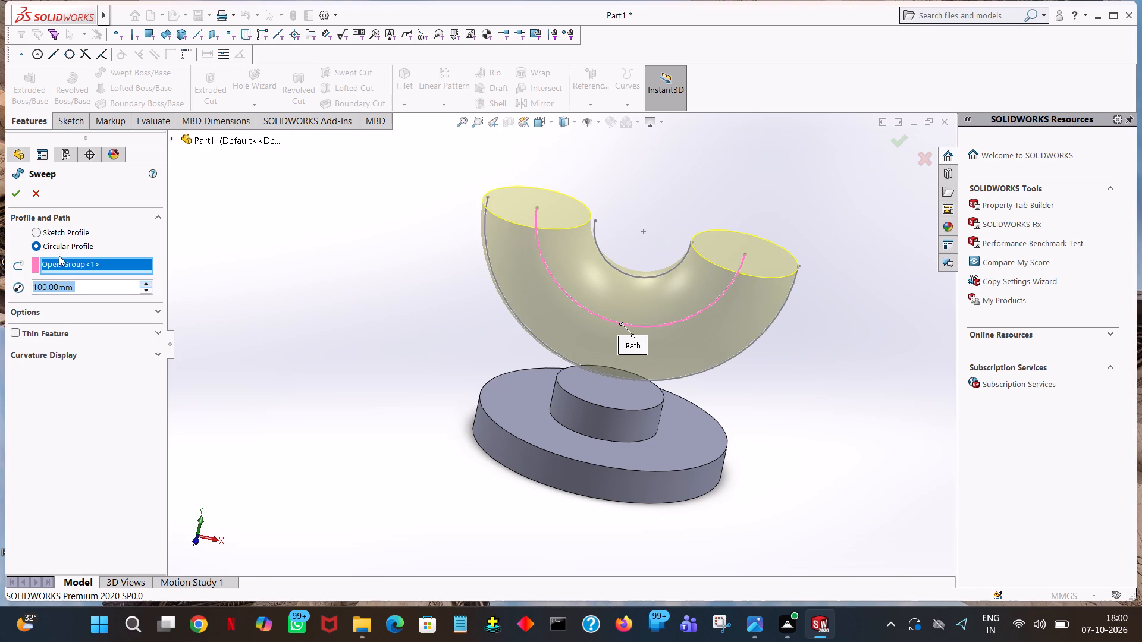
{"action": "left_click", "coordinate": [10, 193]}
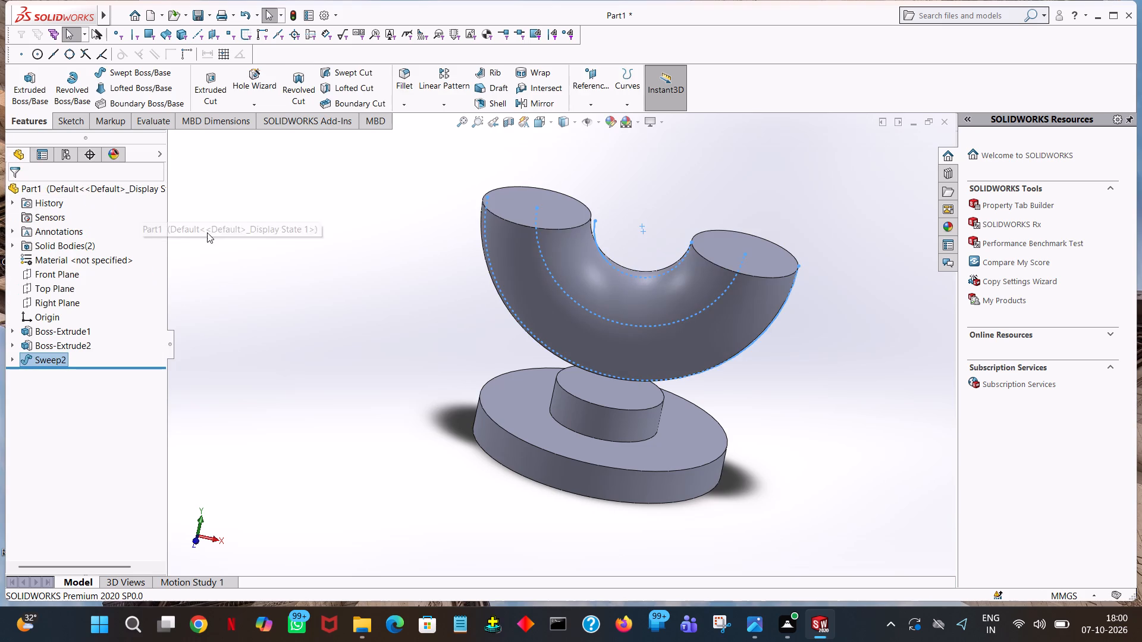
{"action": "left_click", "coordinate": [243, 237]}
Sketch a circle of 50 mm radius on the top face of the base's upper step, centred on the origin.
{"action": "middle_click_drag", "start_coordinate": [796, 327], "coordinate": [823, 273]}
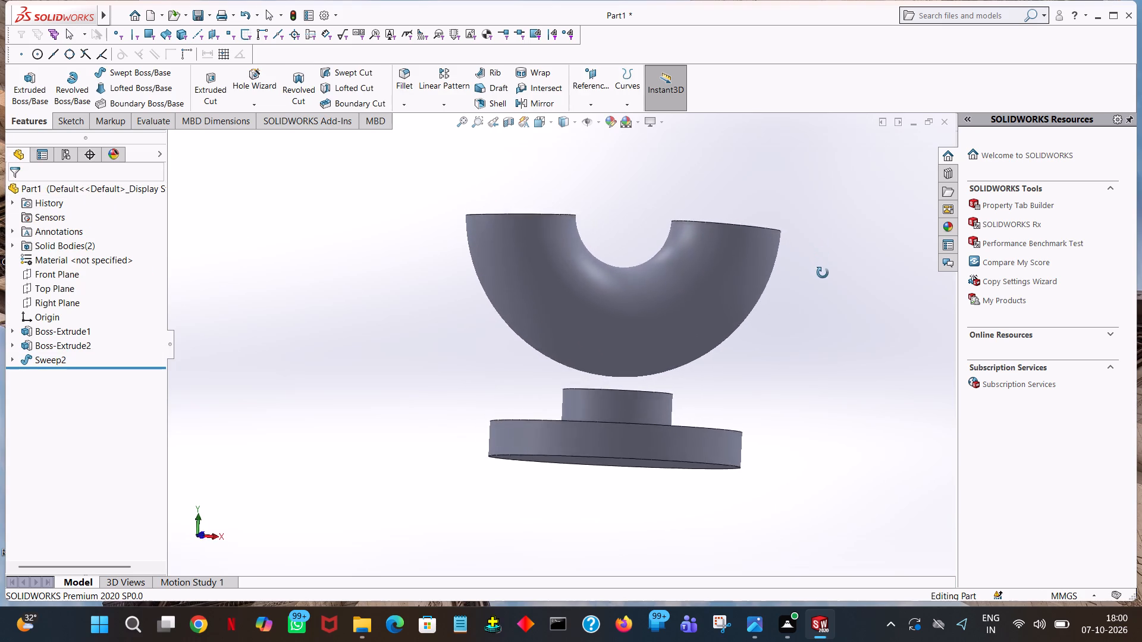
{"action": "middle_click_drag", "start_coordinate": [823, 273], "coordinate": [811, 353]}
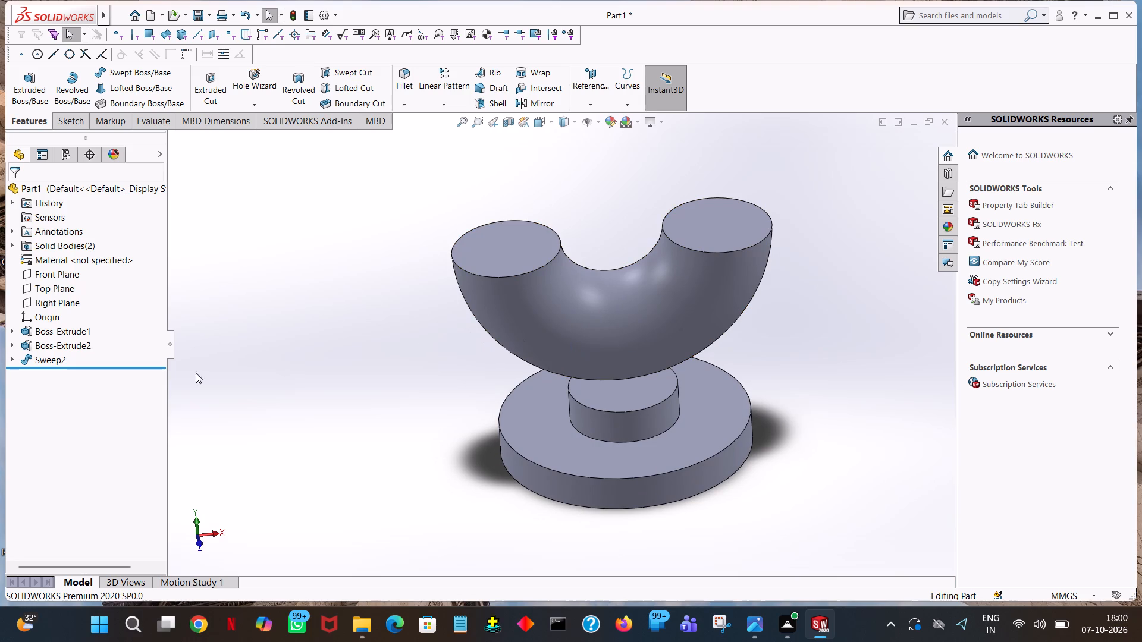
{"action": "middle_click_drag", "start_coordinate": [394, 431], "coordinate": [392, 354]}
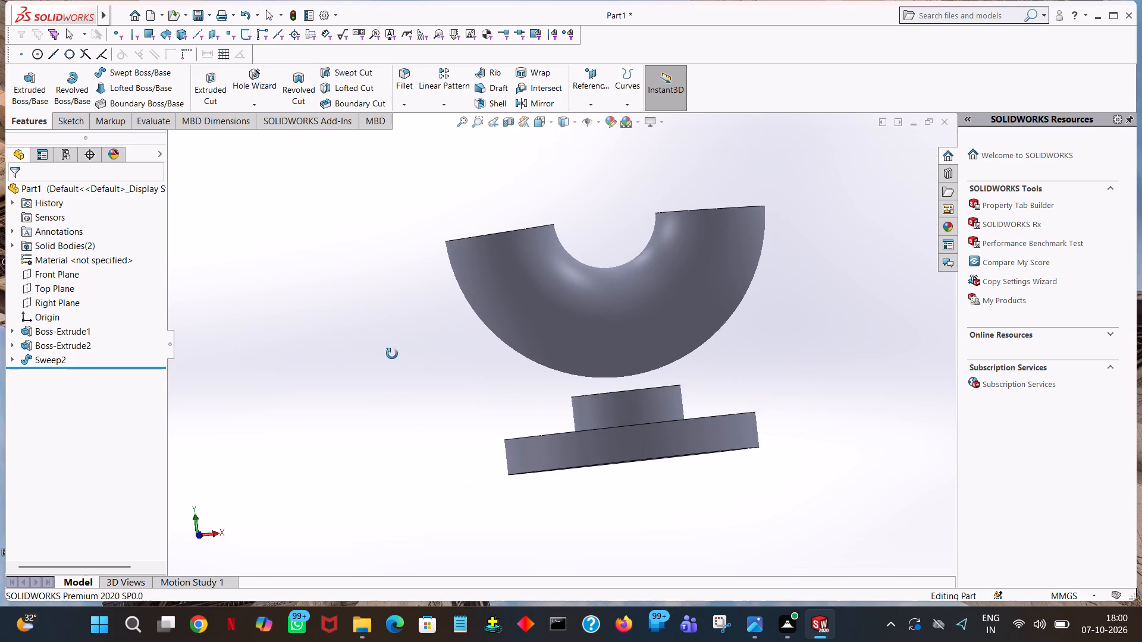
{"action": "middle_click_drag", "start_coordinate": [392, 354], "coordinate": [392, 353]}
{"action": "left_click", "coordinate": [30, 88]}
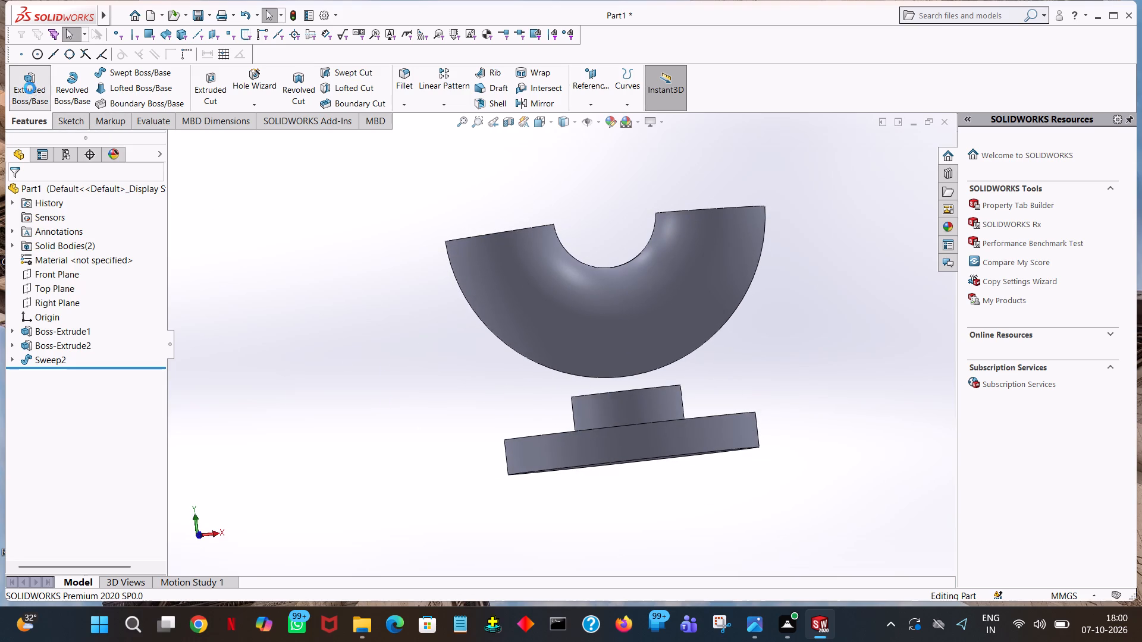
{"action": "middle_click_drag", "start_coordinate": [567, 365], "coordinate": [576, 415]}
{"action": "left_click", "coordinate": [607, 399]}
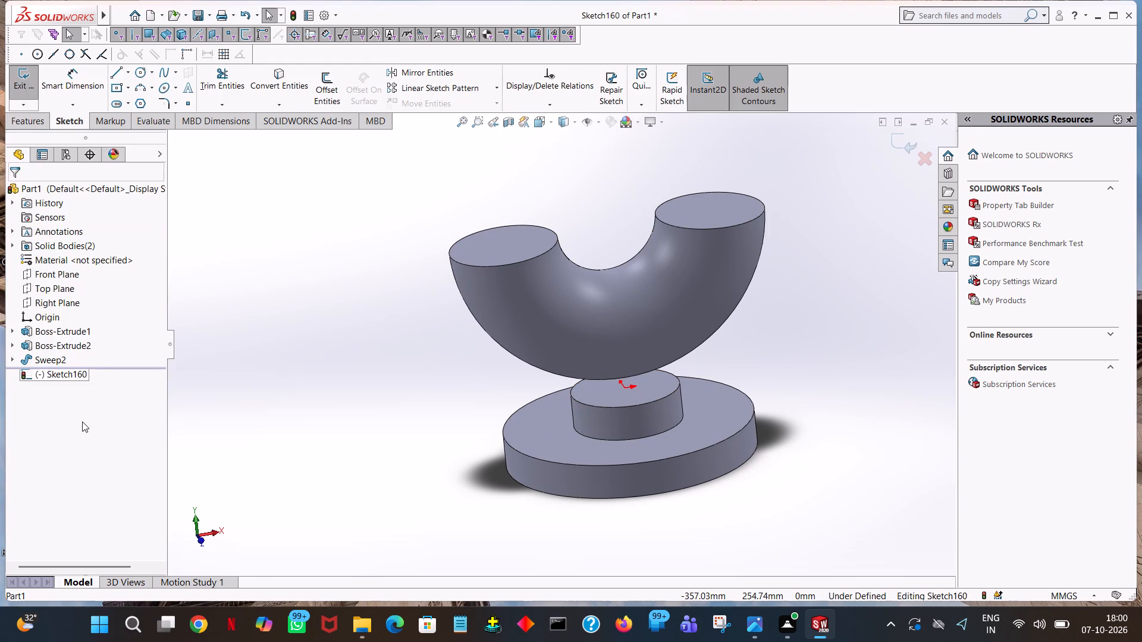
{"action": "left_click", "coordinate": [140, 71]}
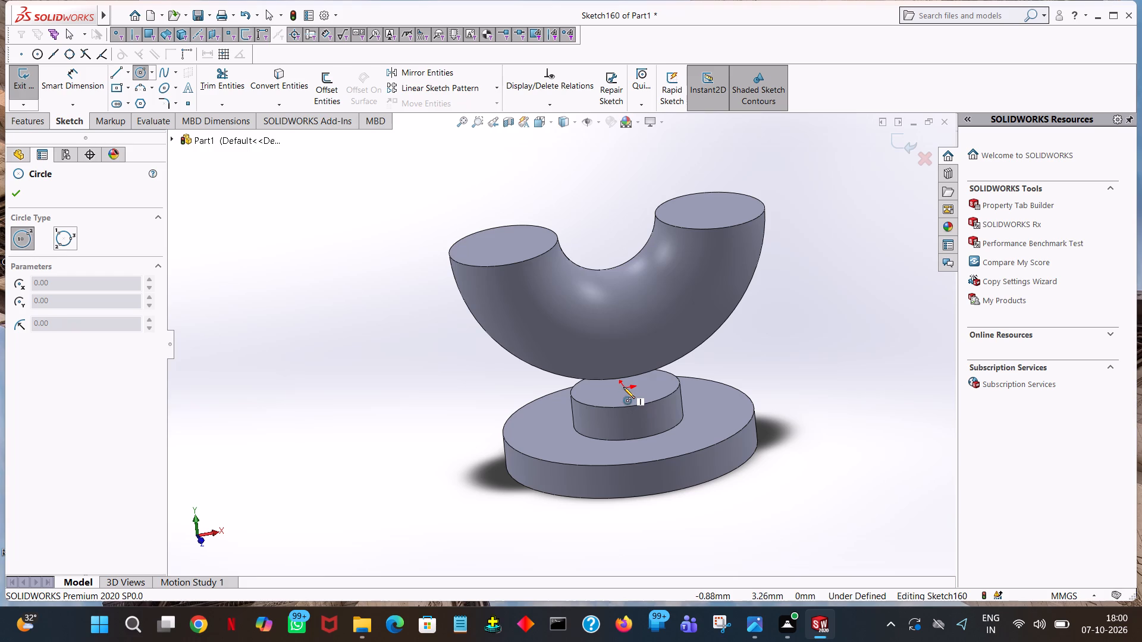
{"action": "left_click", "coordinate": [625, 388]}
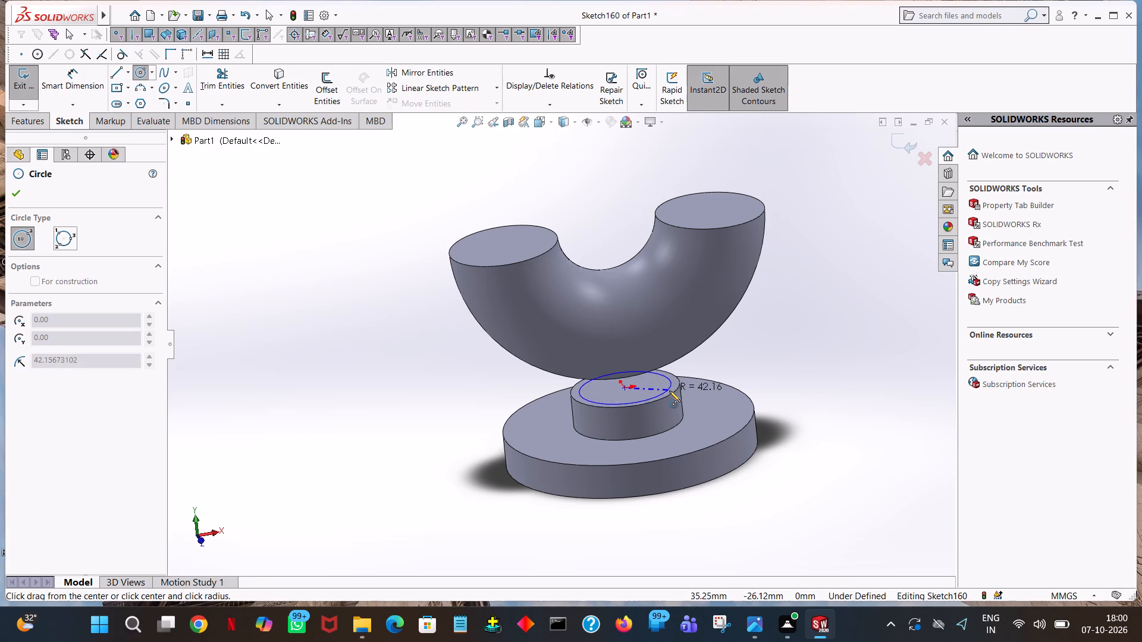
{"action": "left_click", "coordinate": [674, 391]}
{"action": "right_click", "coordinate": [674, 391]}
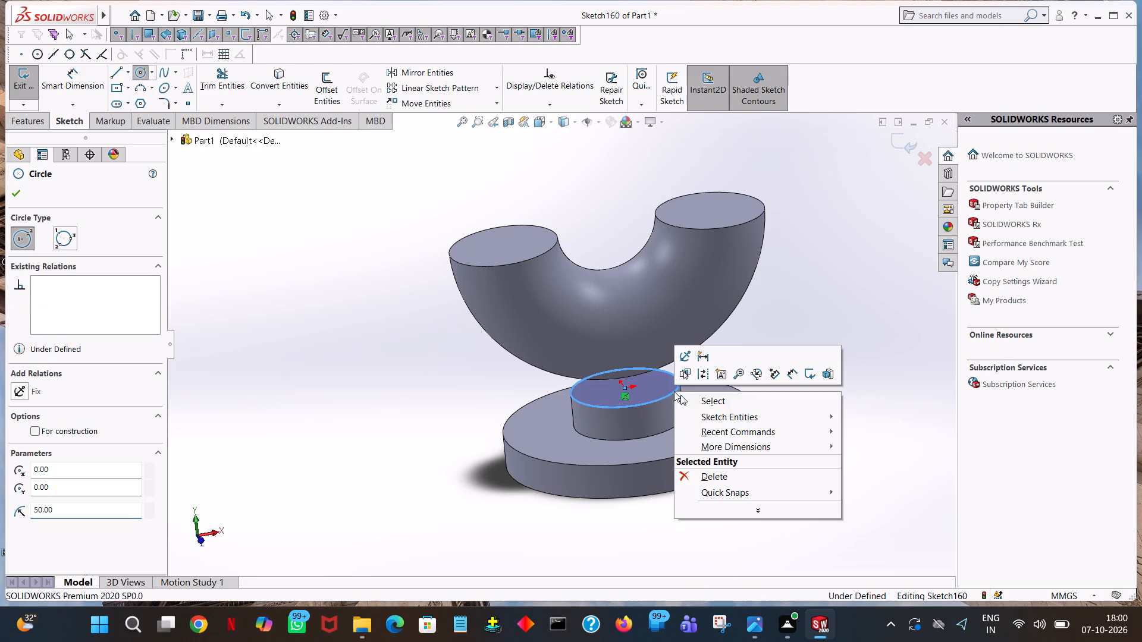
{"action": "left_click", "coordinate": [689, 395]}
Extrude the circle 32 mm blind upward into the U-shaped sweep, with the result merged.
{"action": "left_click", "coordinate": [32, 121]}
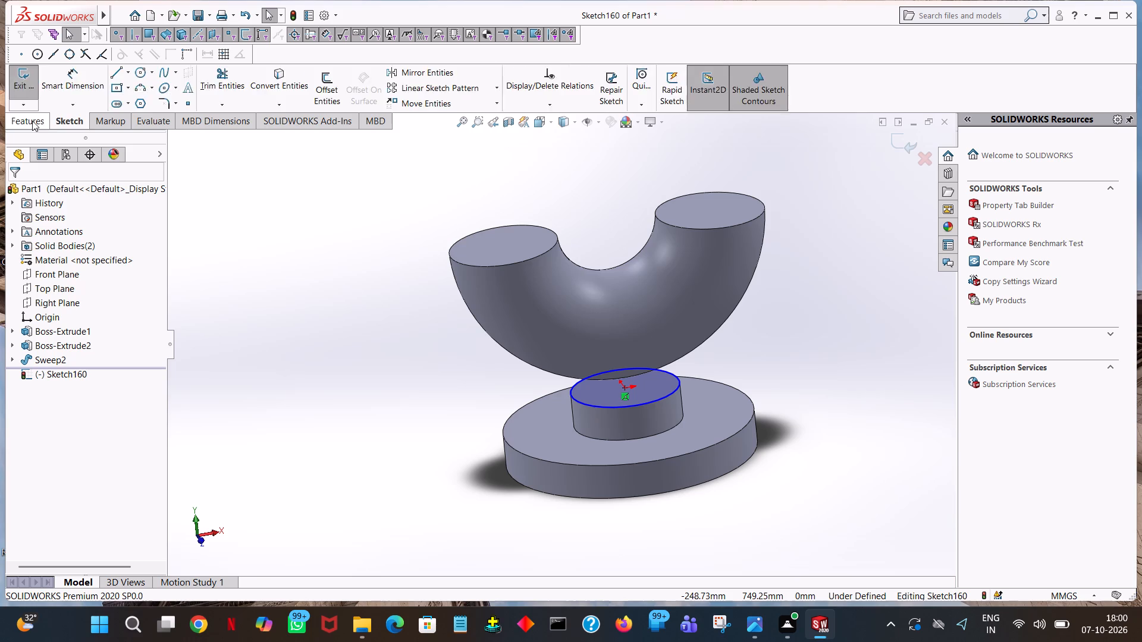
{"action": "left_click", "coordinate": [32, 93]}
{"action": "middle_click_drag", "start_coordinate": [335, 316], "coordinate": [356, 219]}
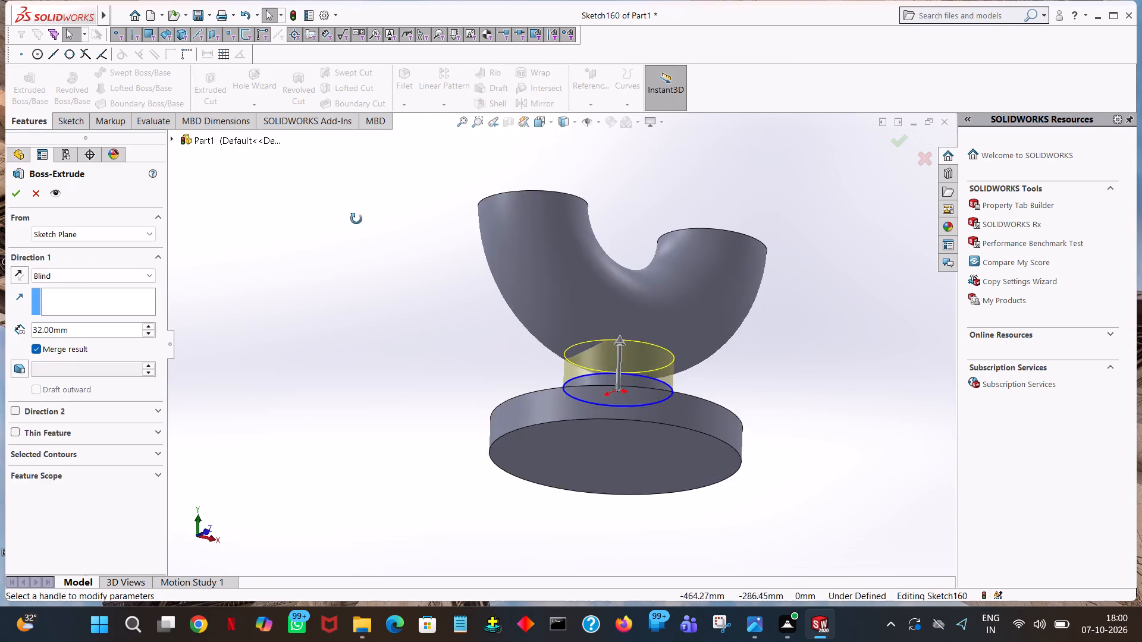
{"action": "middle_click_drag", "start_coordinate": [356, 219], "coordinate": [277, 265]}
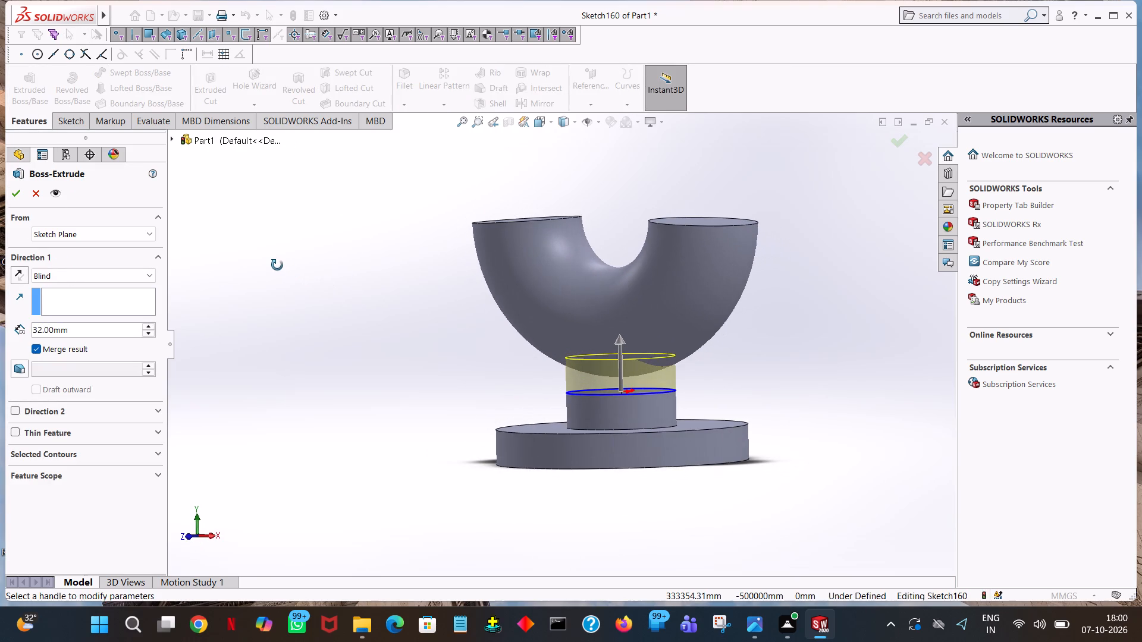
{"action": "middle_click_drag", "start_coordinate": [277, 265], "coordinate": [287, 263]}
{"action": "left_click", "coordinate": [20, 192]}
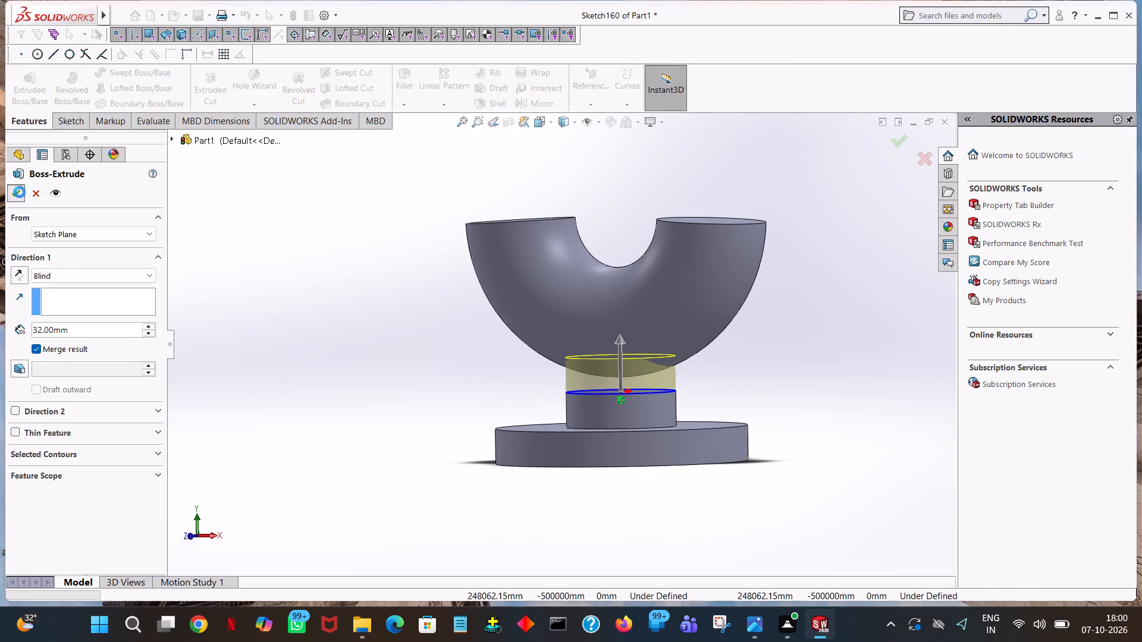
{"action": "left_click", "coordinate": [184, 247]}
Examine the joint between the cylindrical neck and the U-shaped body from several angles.
{"action": "middle_click_drag", "start_coordinate": [184, 247], "coordinate": [241, 269]}
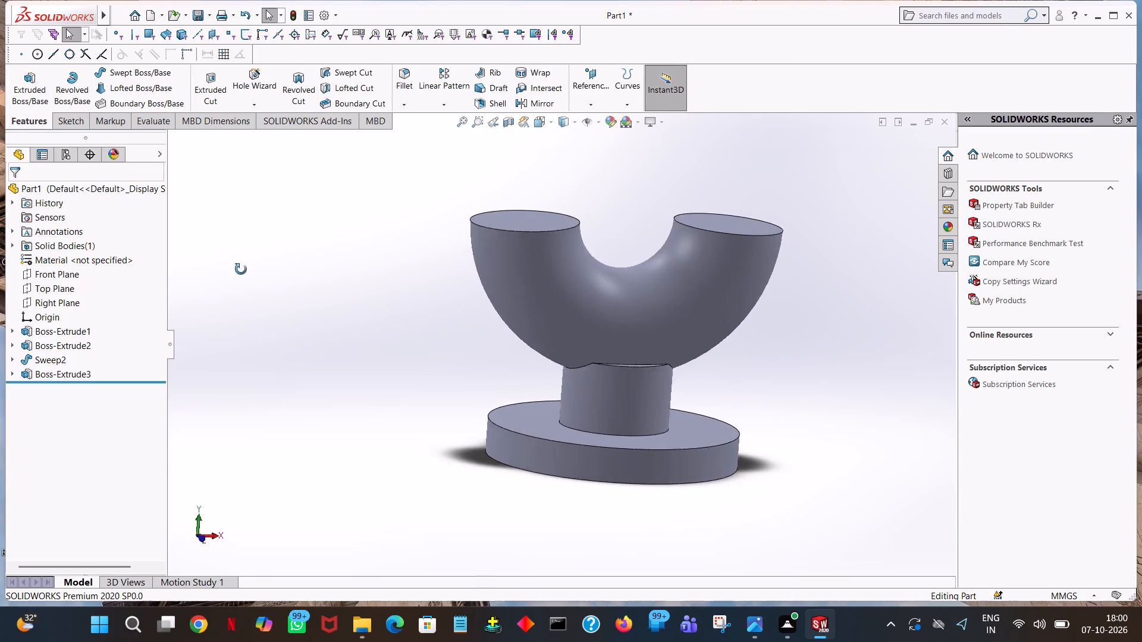
{"action": "middle_click_drag", "start_coordinate": [241, 269], "coordinate": [136, 267]}
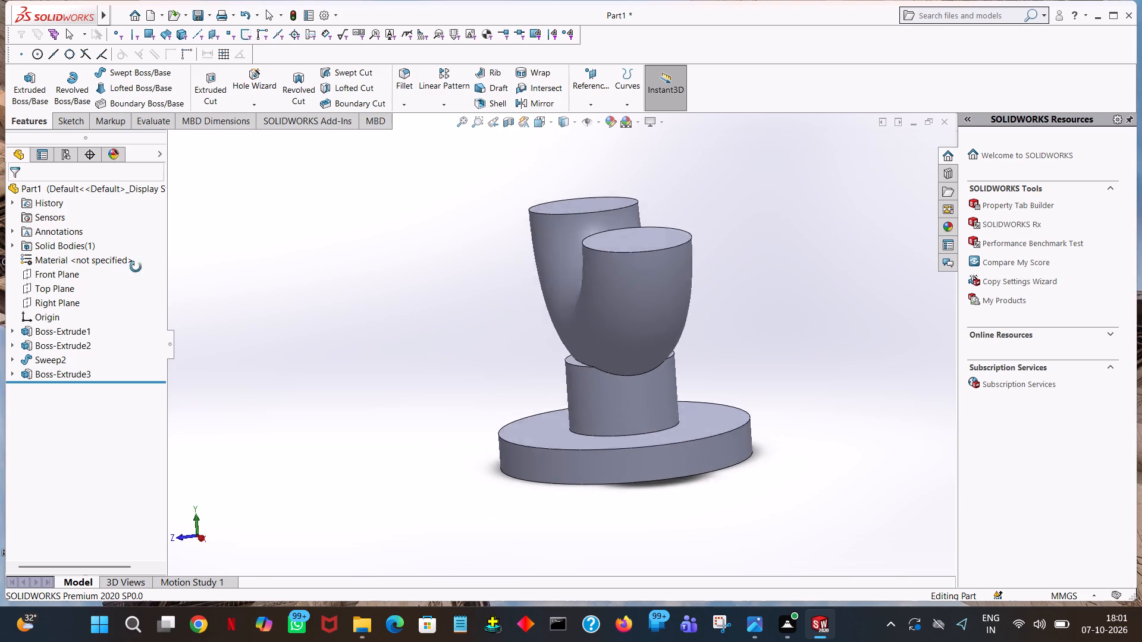
{"action": "middle_click_drag", "start_coordinate": [136, 267], "coordinate": [165, 270]}
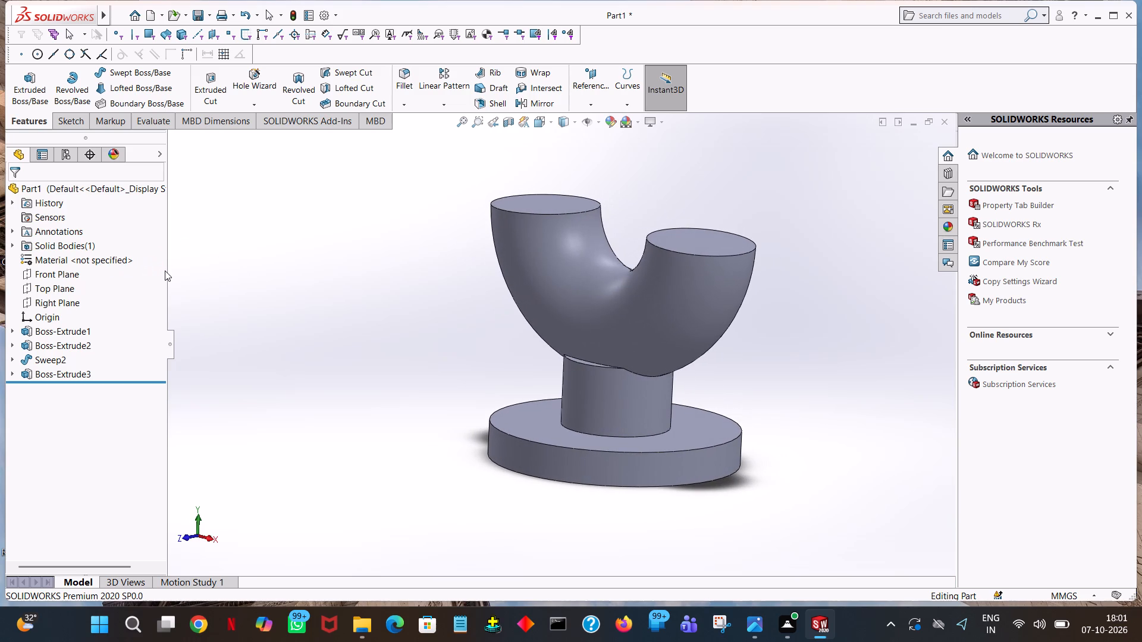
{"action": "middle_click_drag", "start_coordinate": [472, 344], "coordinate": [535, 398]}
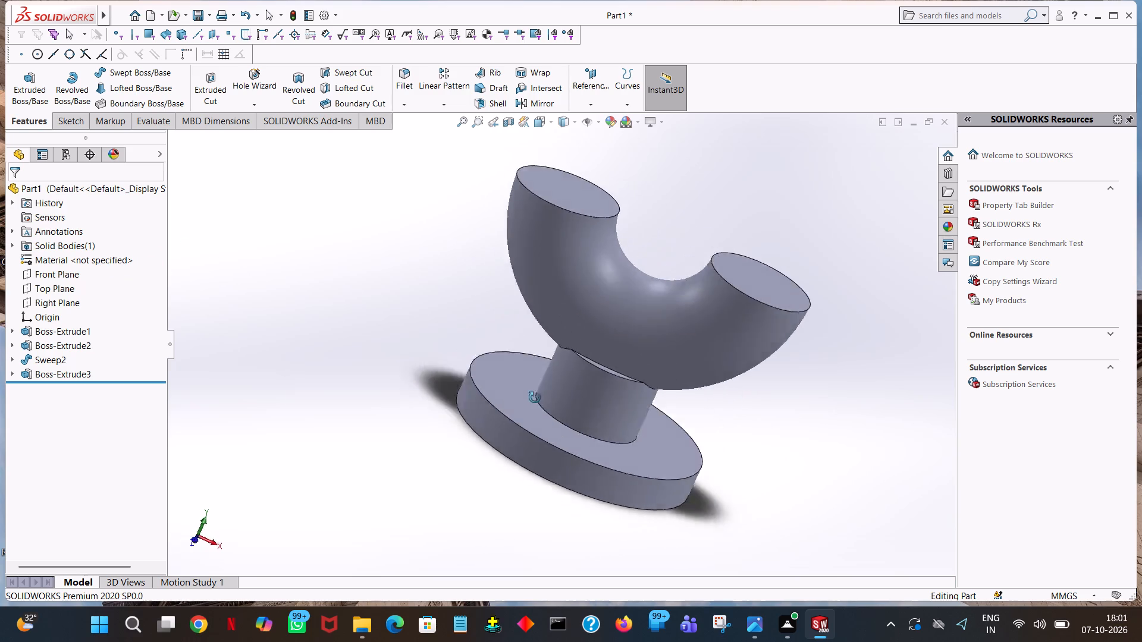
{"action": "middle_click_drag", "start_coordinate": [535, 398], "coordinate": [480, 508]}
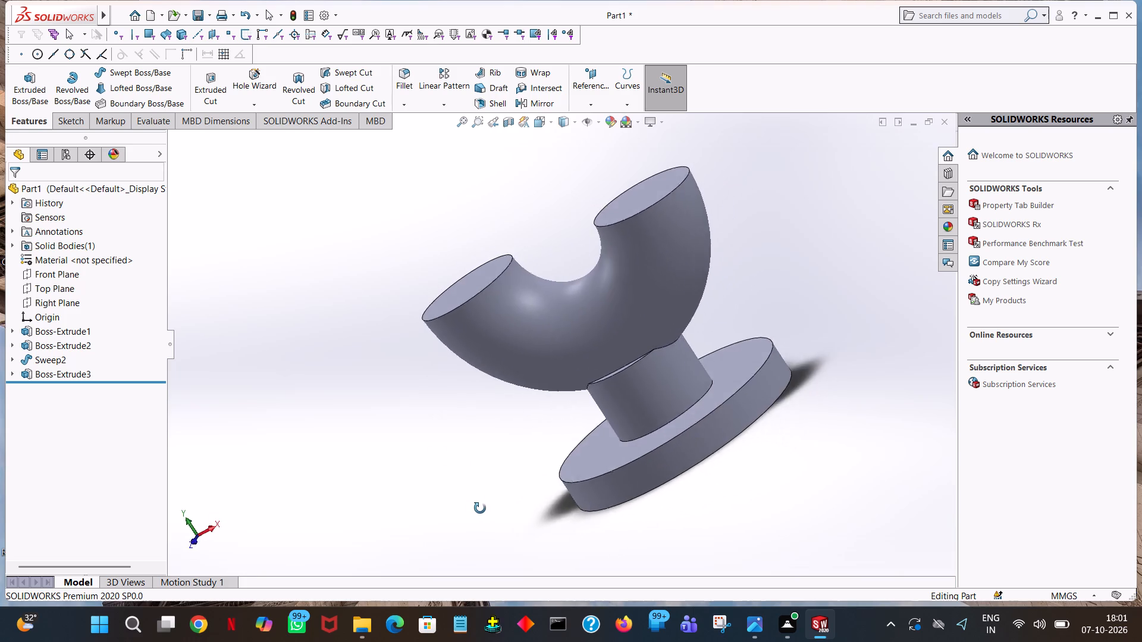
{"action": "middle_click_drag", "start_coordinate": [480, 508], "coordinate": [644, 305]}
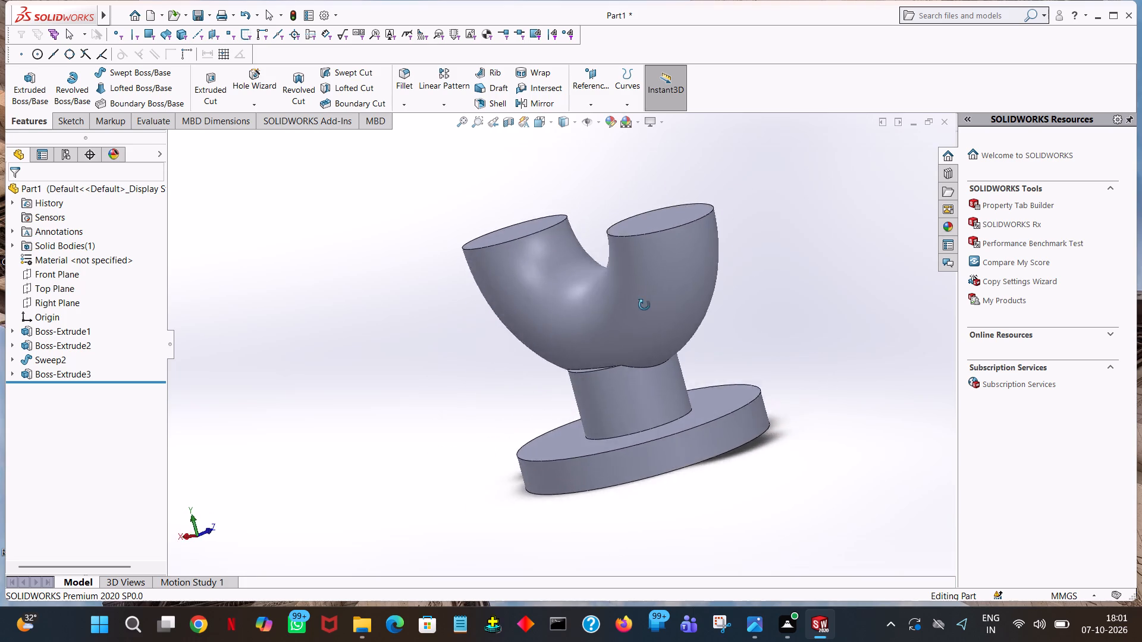
{"action": "middle_click_drag", "start_coordinate": [644, 305], "coordinate": [726, 233]}
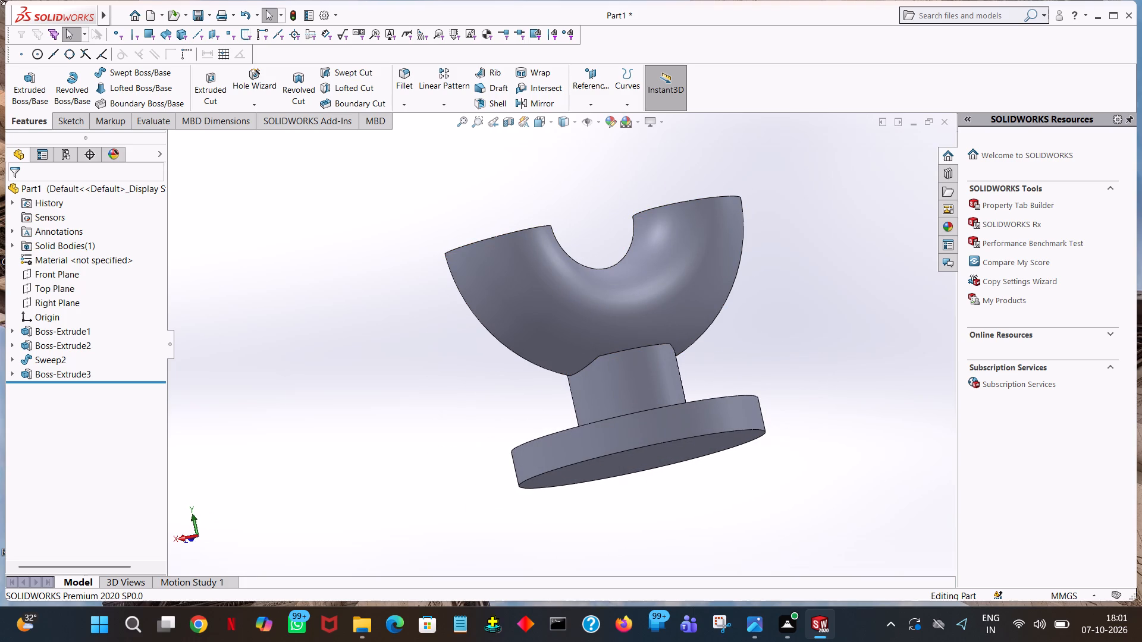
{"action": "middle_click_drag", "start_coordinate": [146, 260], "coordinate": [205, 377]}
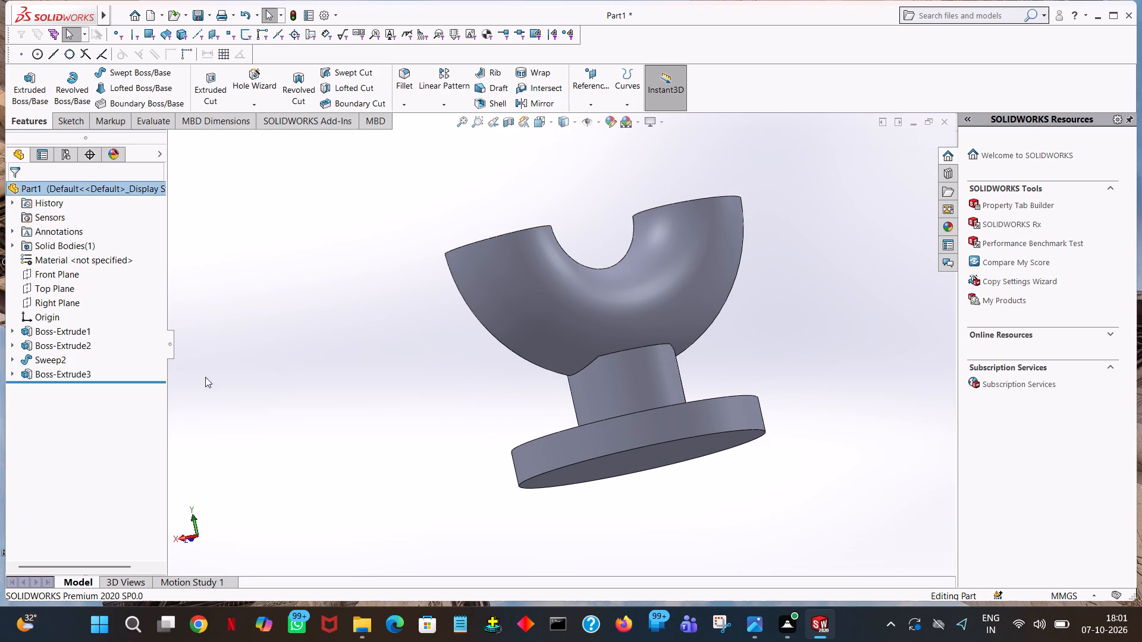
{"action": "middle_click_drag", "start_coordinate": [205, 377], "coordinate": [229, 416]}
{"action": "middle_click_drag", "start_coordinate": [329, 283], "coordinate": [396, 353]}
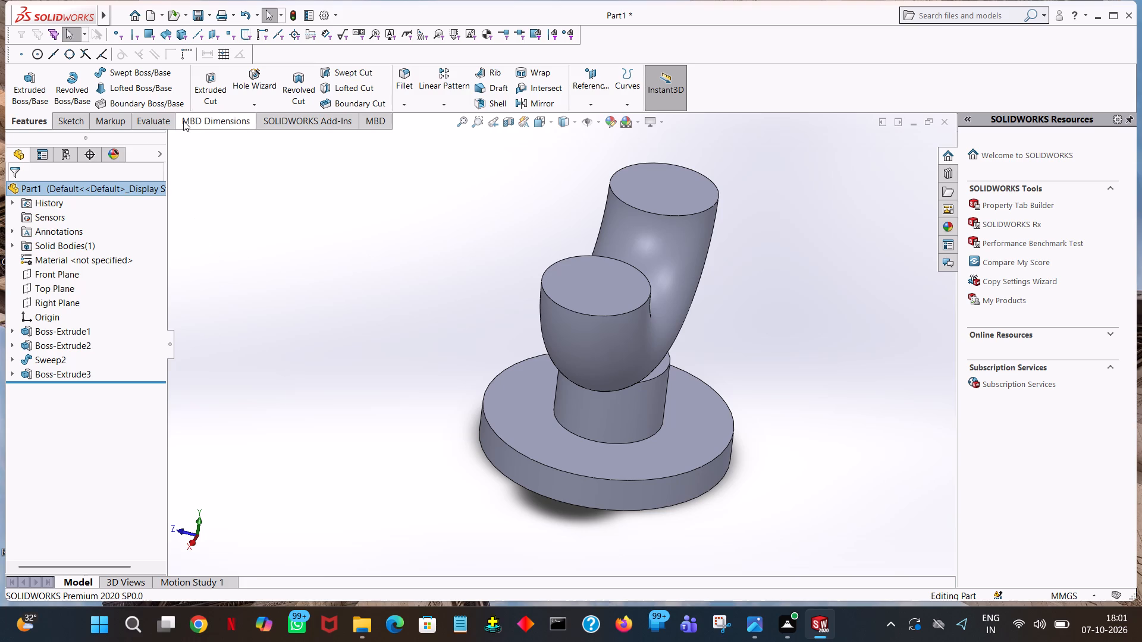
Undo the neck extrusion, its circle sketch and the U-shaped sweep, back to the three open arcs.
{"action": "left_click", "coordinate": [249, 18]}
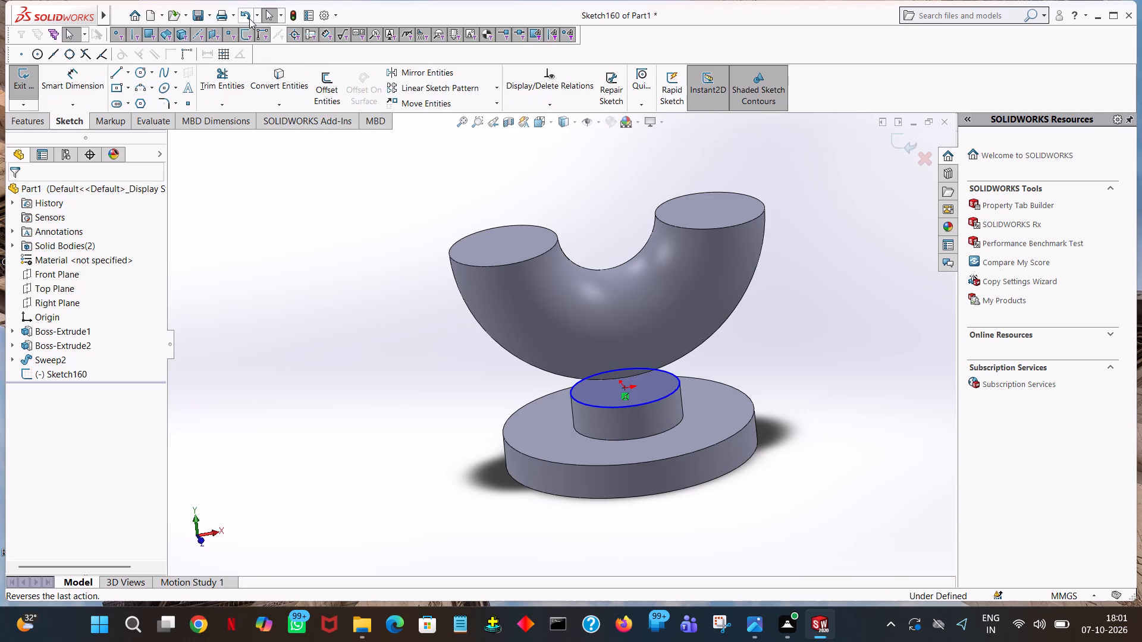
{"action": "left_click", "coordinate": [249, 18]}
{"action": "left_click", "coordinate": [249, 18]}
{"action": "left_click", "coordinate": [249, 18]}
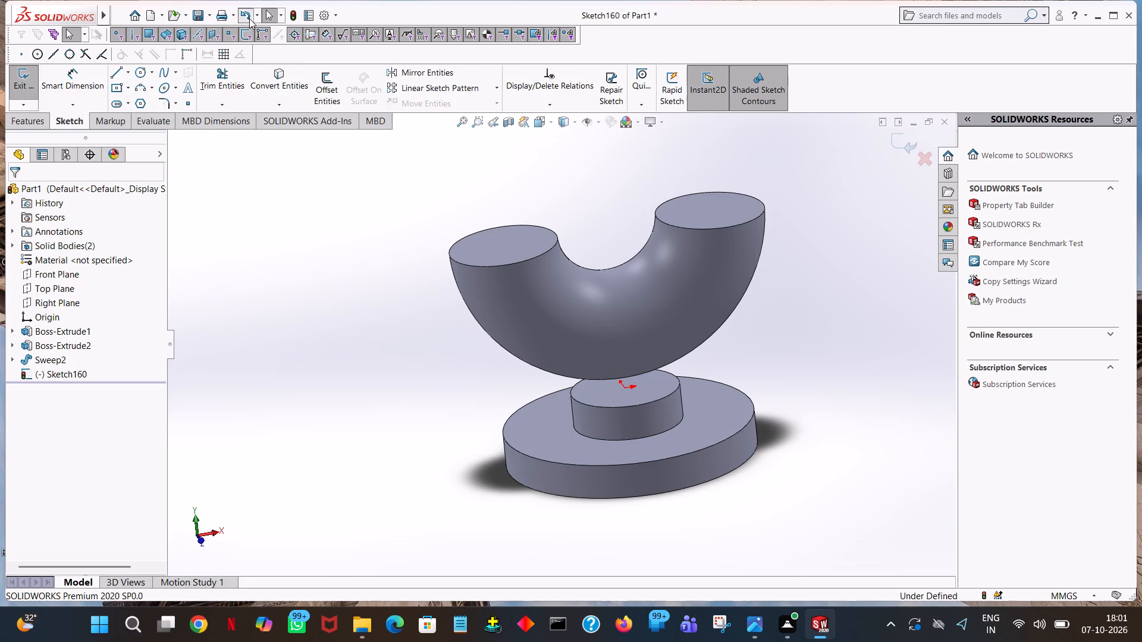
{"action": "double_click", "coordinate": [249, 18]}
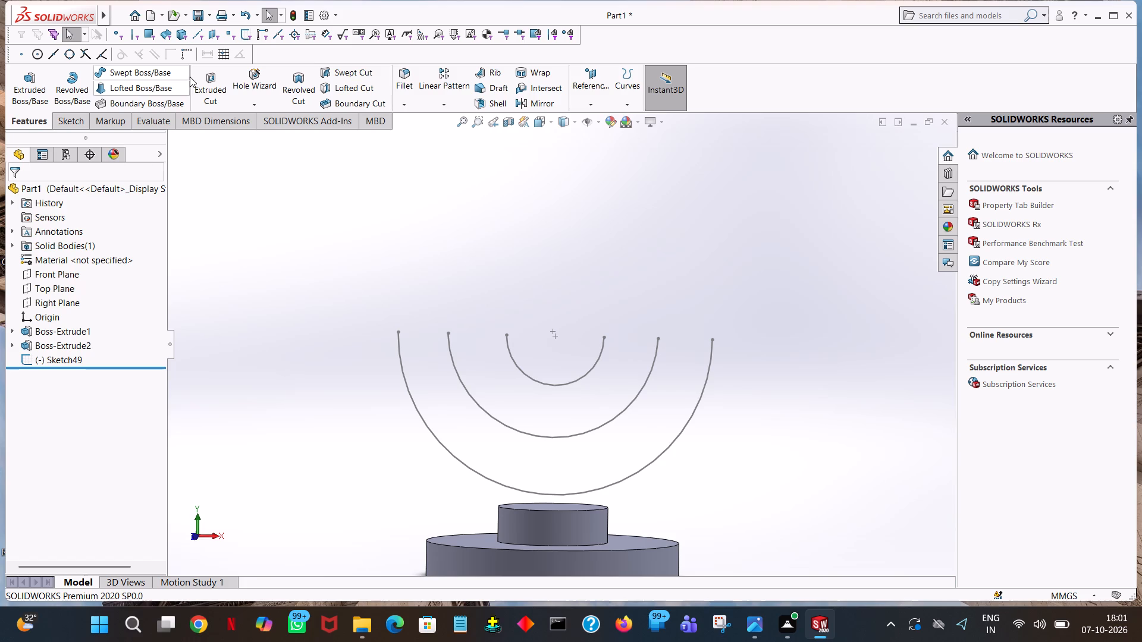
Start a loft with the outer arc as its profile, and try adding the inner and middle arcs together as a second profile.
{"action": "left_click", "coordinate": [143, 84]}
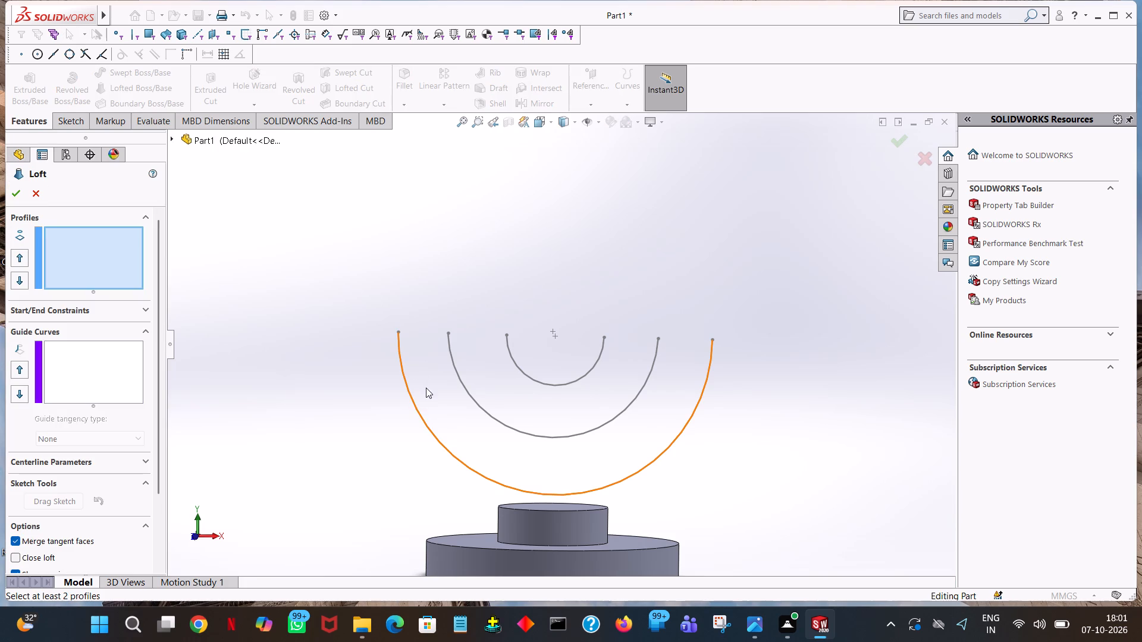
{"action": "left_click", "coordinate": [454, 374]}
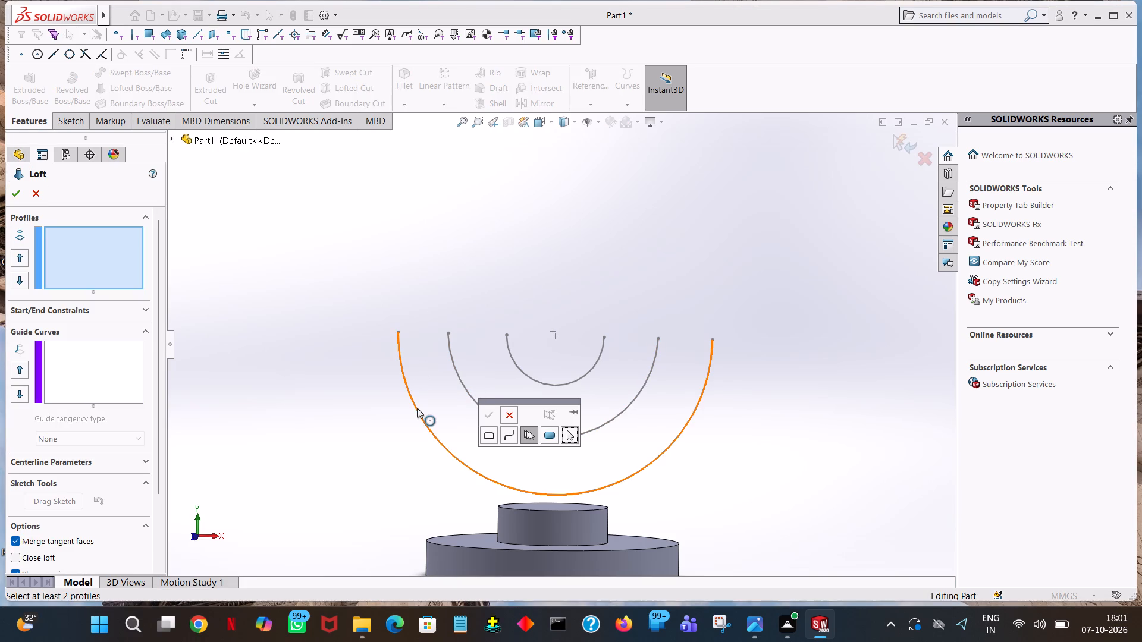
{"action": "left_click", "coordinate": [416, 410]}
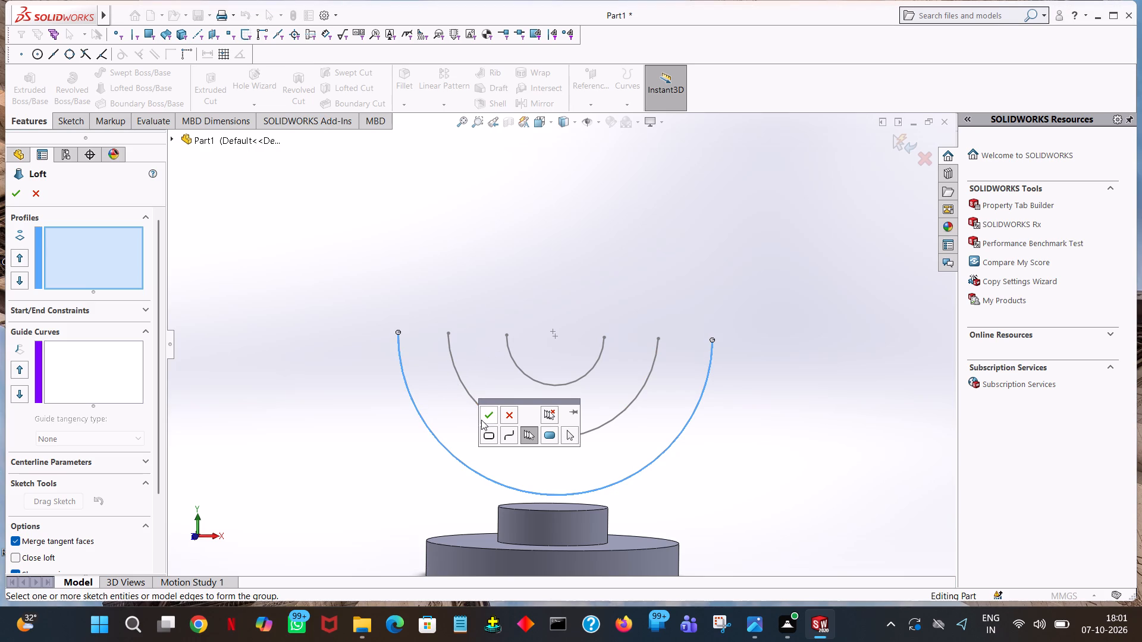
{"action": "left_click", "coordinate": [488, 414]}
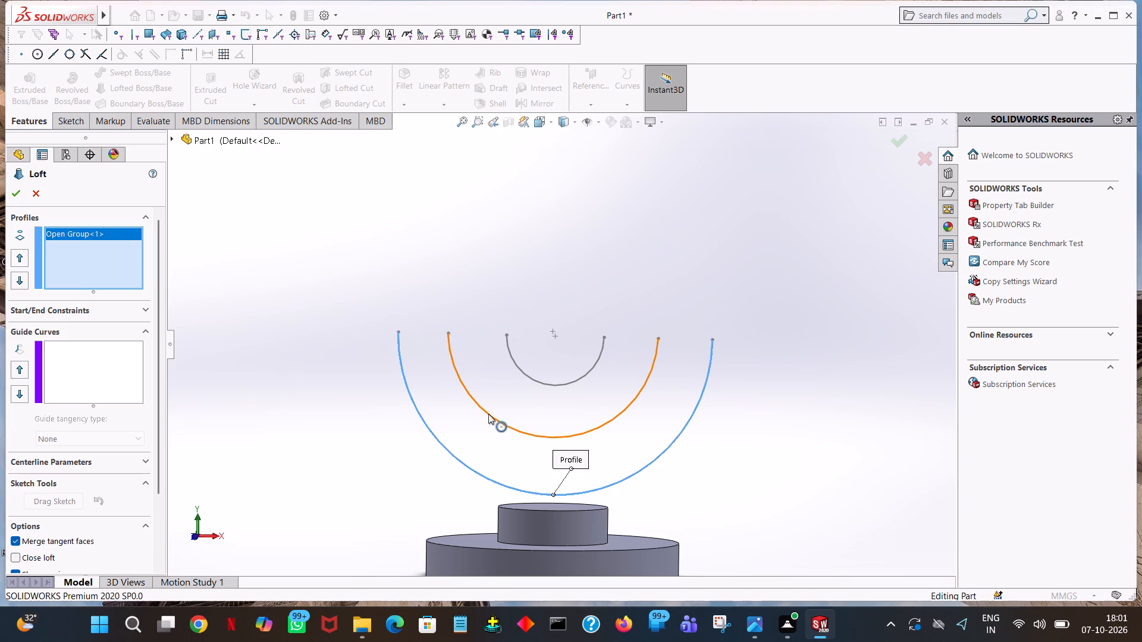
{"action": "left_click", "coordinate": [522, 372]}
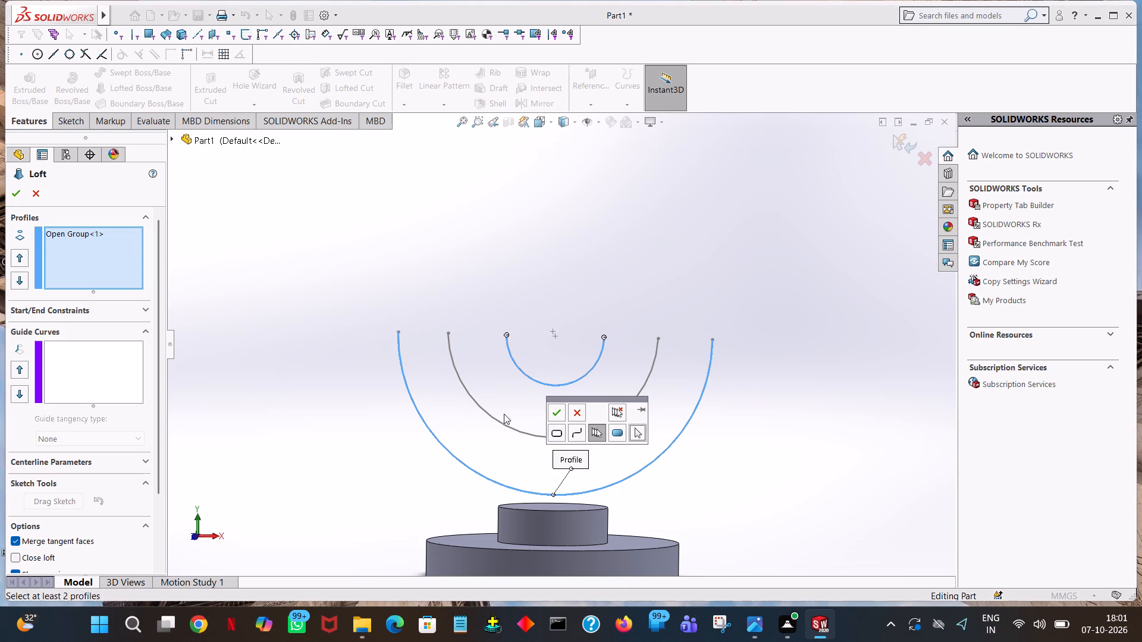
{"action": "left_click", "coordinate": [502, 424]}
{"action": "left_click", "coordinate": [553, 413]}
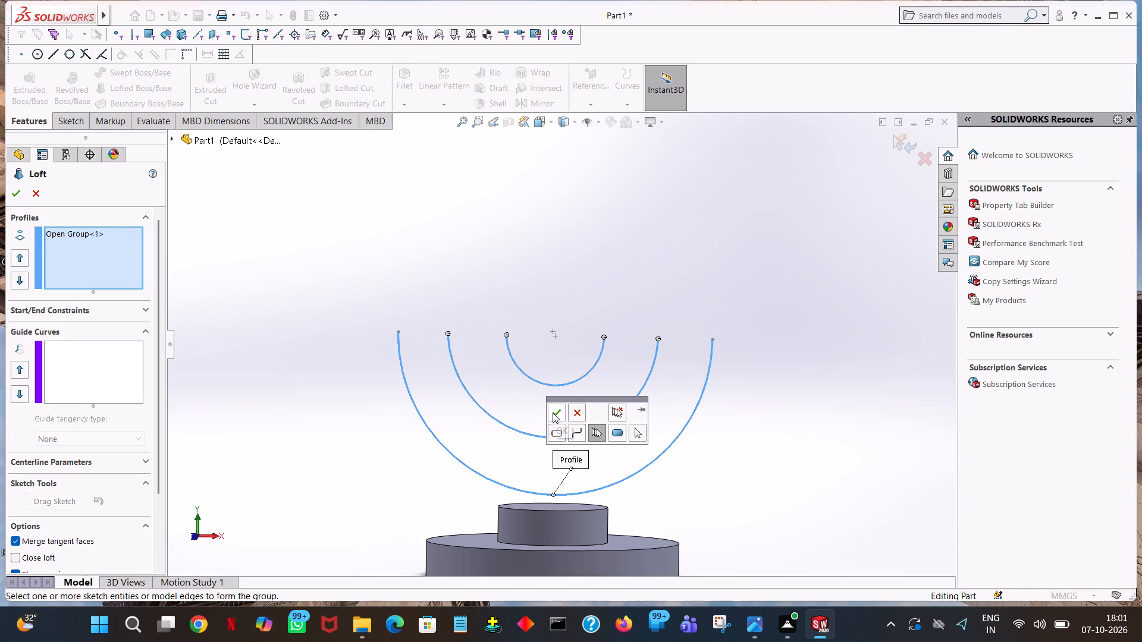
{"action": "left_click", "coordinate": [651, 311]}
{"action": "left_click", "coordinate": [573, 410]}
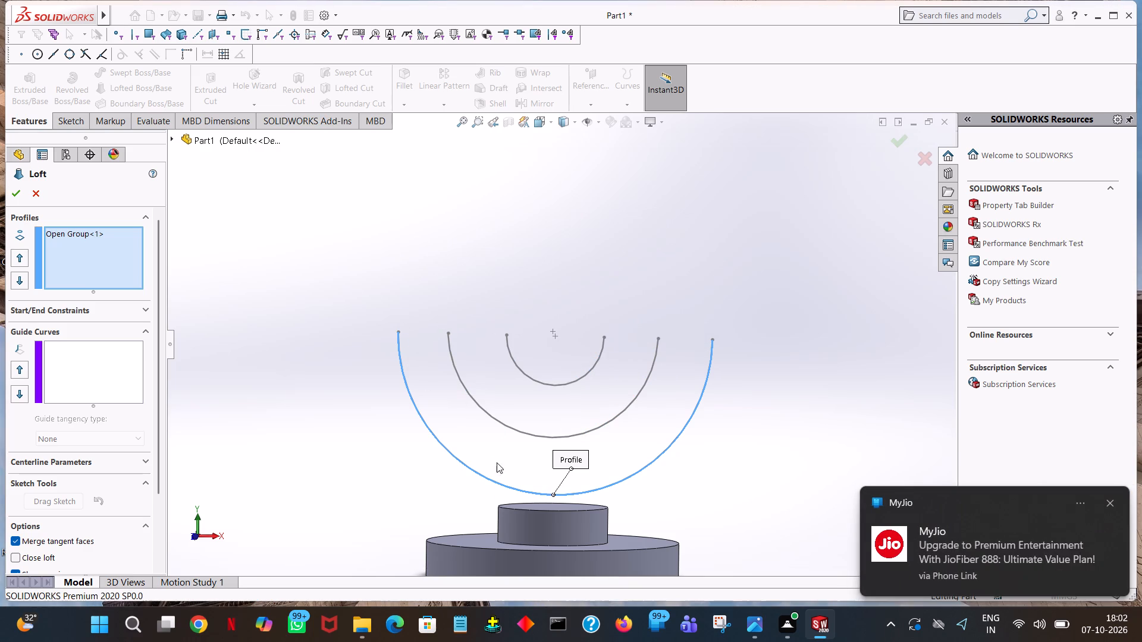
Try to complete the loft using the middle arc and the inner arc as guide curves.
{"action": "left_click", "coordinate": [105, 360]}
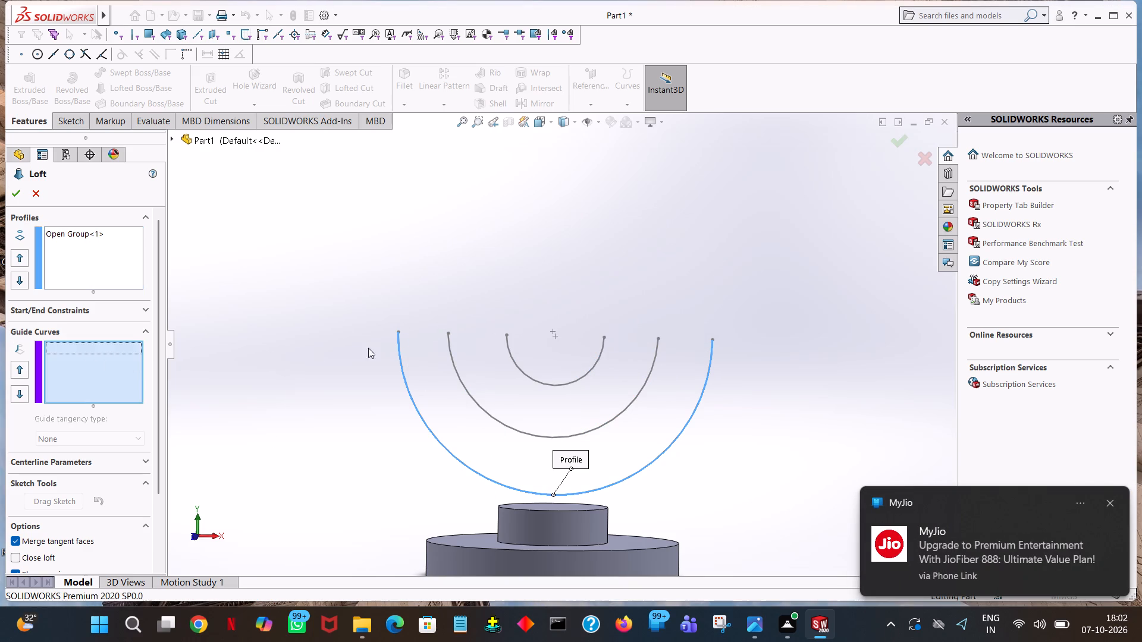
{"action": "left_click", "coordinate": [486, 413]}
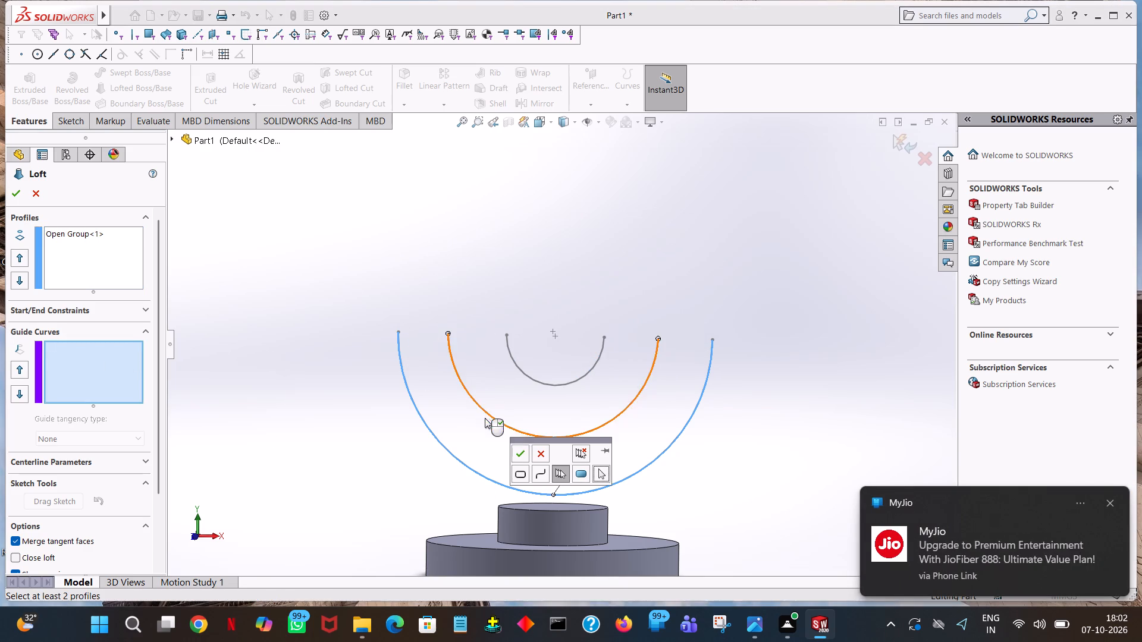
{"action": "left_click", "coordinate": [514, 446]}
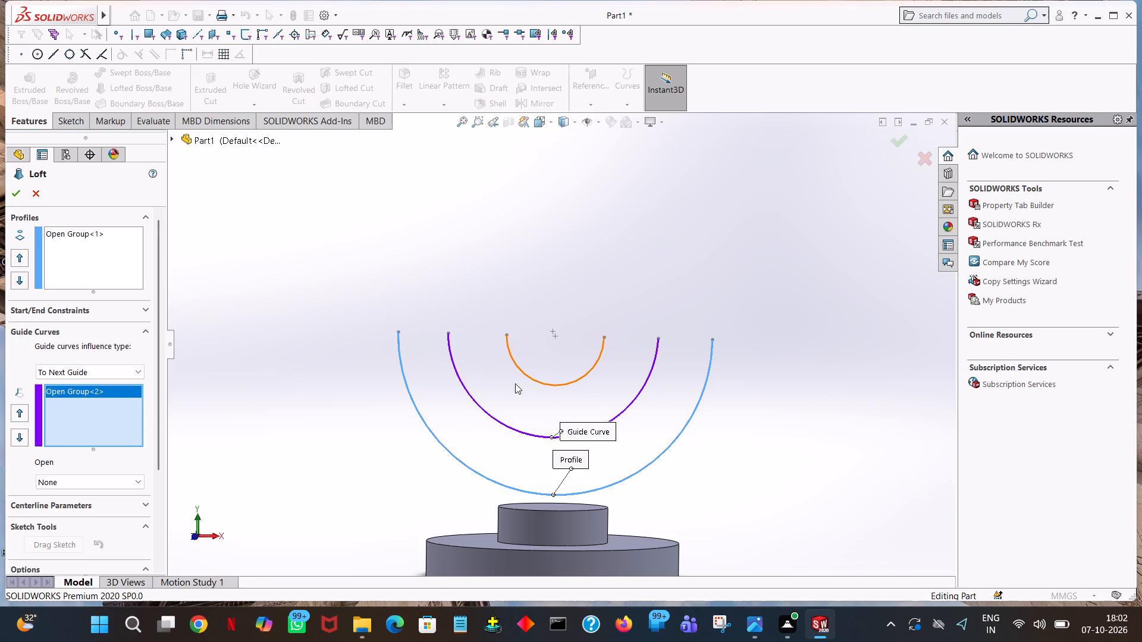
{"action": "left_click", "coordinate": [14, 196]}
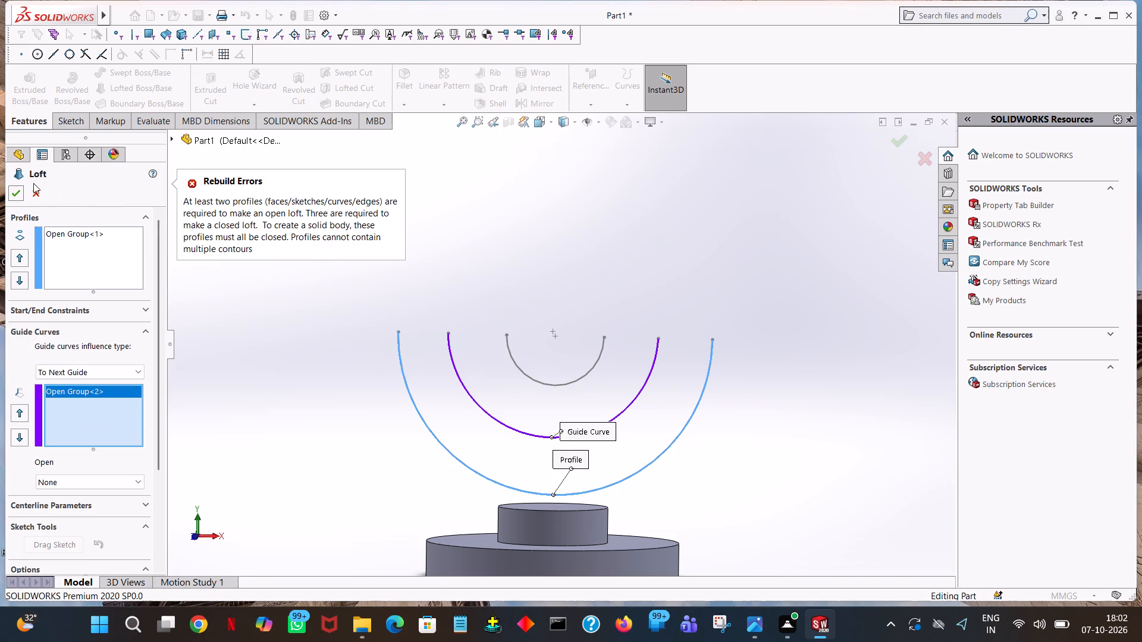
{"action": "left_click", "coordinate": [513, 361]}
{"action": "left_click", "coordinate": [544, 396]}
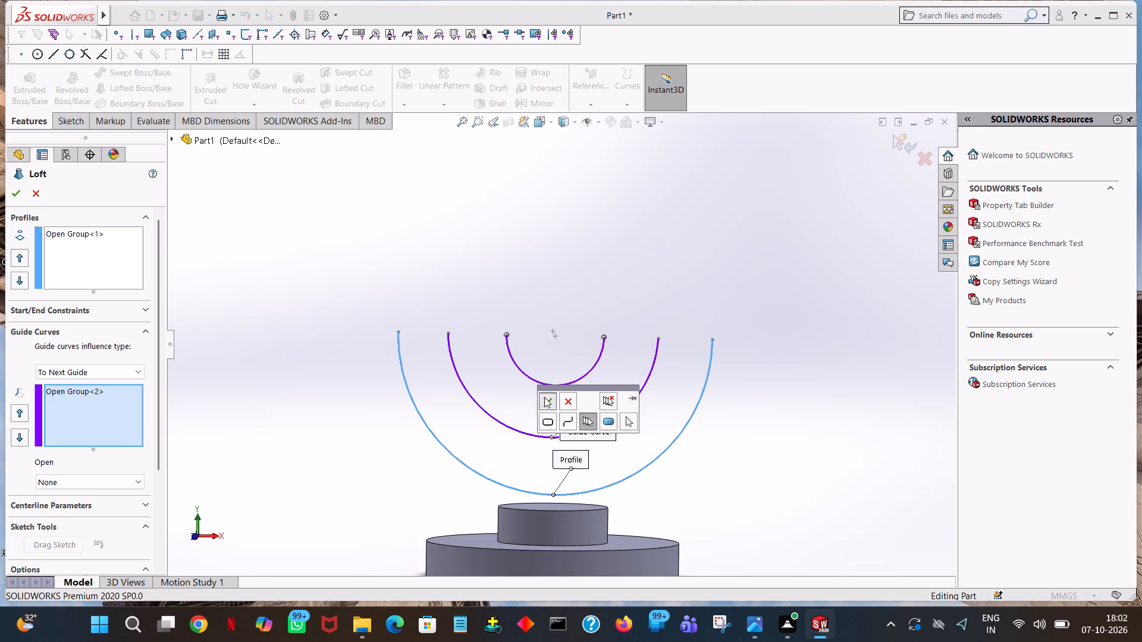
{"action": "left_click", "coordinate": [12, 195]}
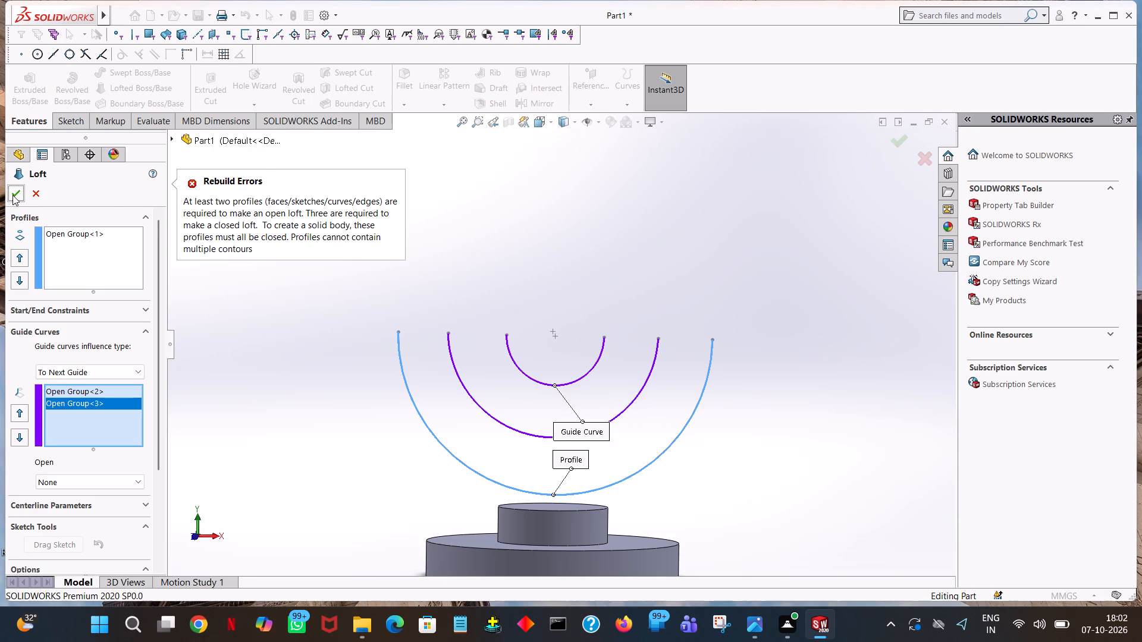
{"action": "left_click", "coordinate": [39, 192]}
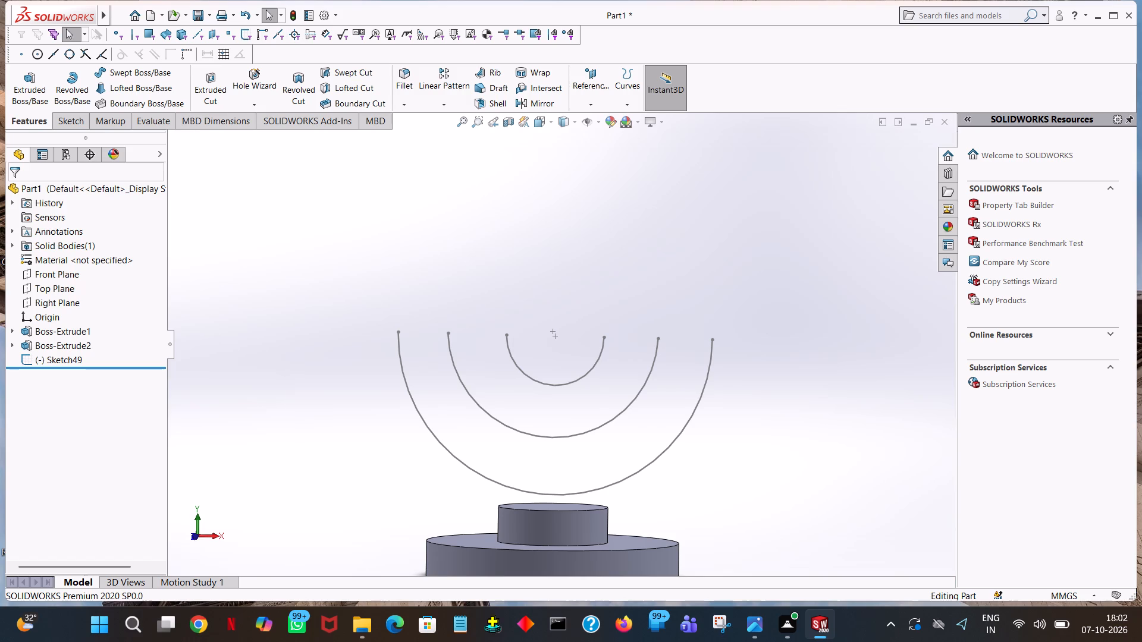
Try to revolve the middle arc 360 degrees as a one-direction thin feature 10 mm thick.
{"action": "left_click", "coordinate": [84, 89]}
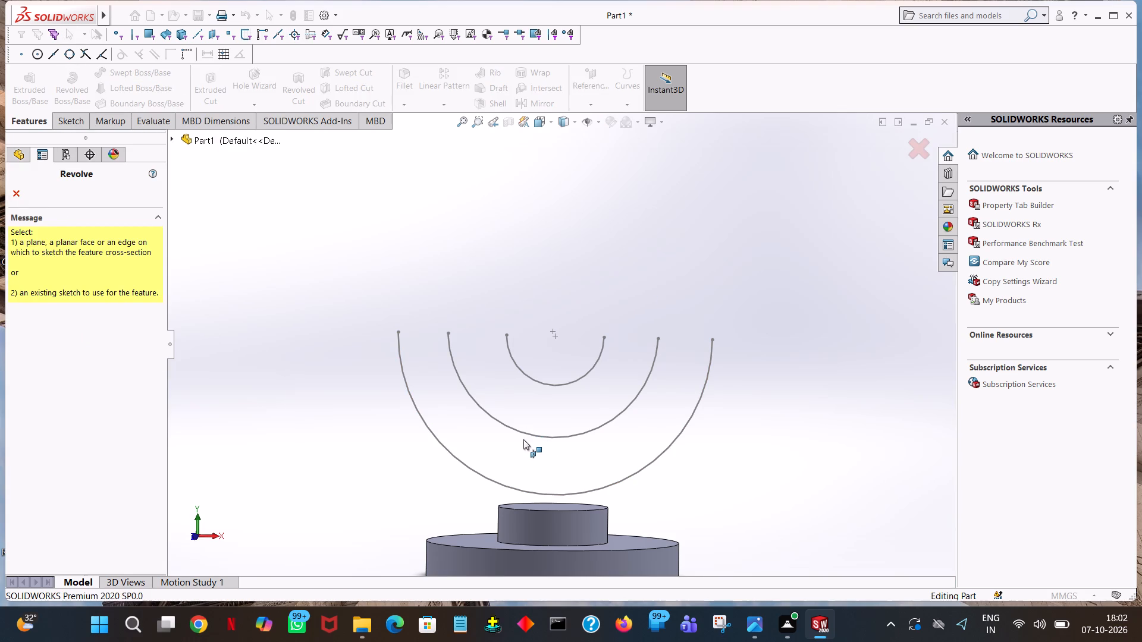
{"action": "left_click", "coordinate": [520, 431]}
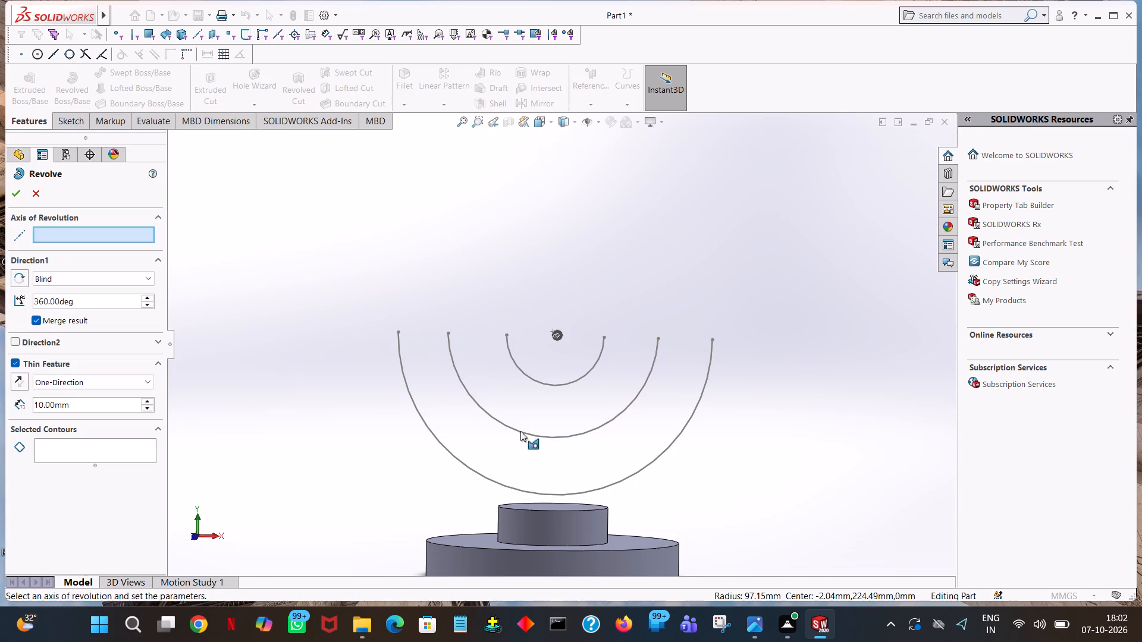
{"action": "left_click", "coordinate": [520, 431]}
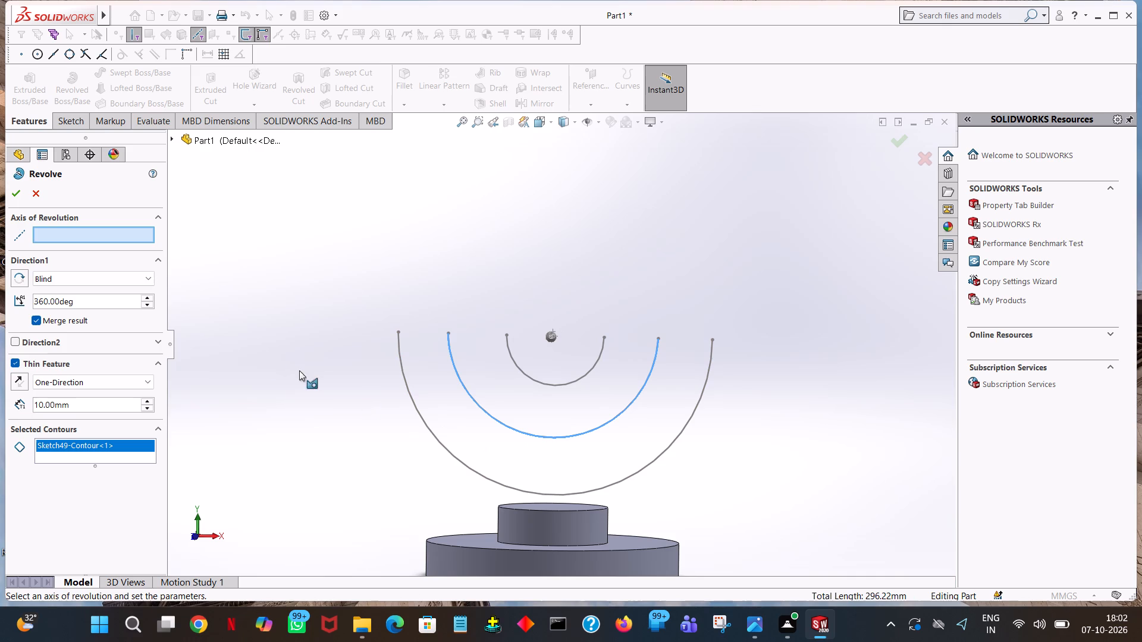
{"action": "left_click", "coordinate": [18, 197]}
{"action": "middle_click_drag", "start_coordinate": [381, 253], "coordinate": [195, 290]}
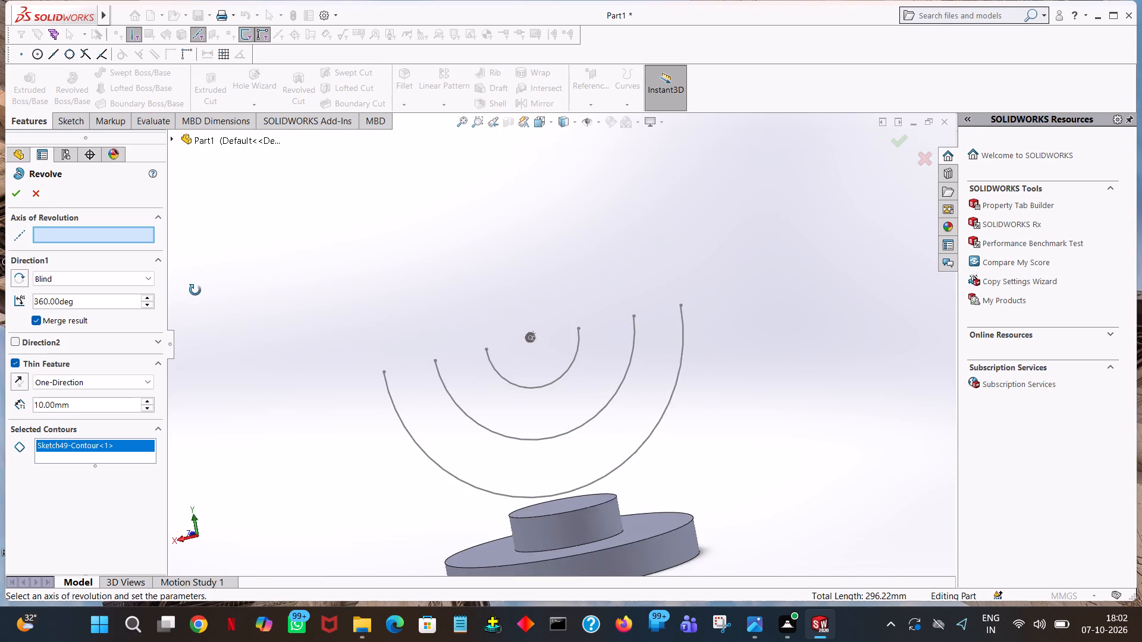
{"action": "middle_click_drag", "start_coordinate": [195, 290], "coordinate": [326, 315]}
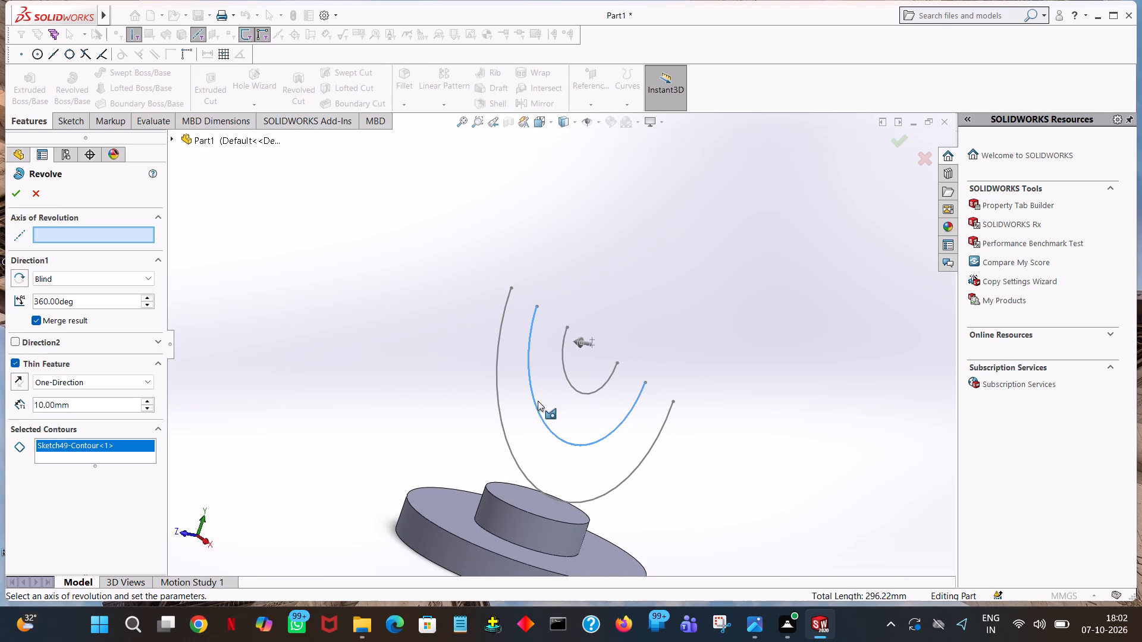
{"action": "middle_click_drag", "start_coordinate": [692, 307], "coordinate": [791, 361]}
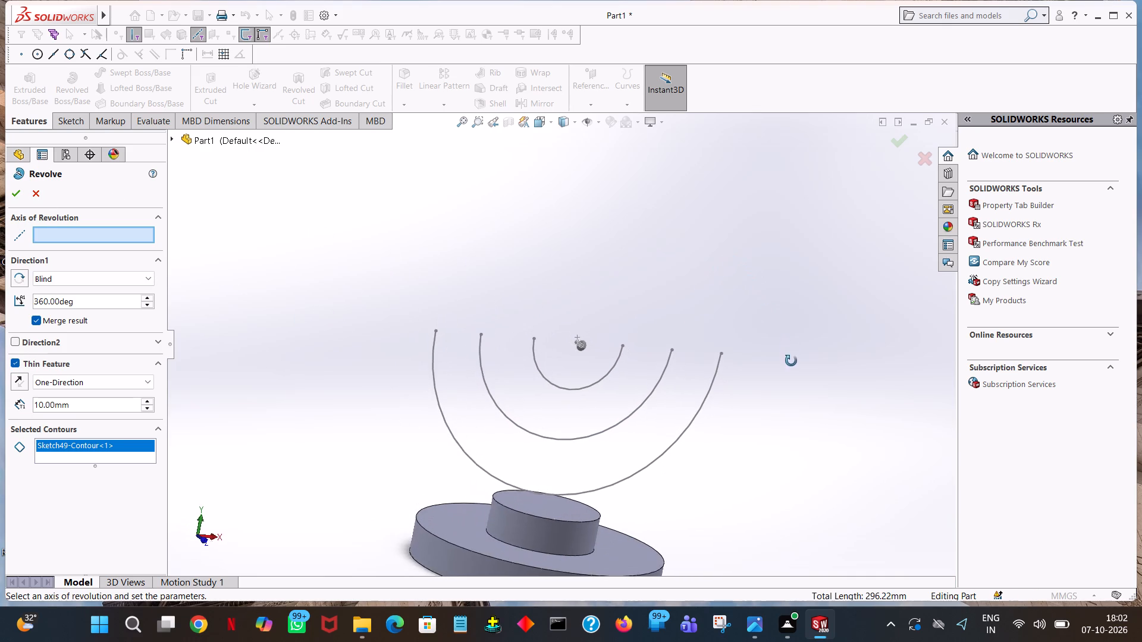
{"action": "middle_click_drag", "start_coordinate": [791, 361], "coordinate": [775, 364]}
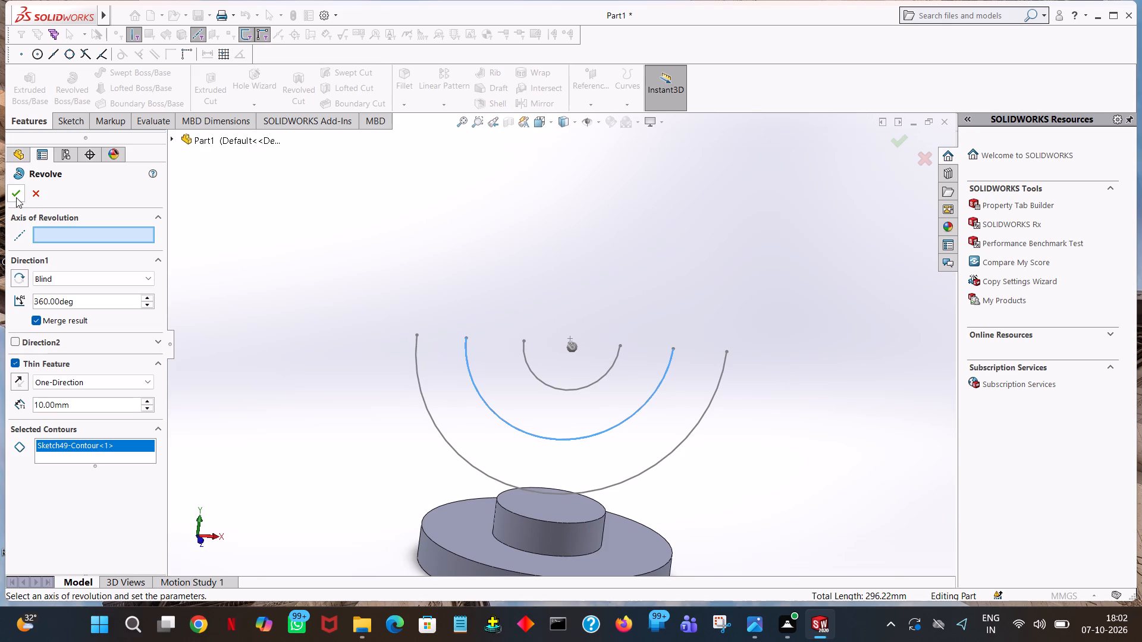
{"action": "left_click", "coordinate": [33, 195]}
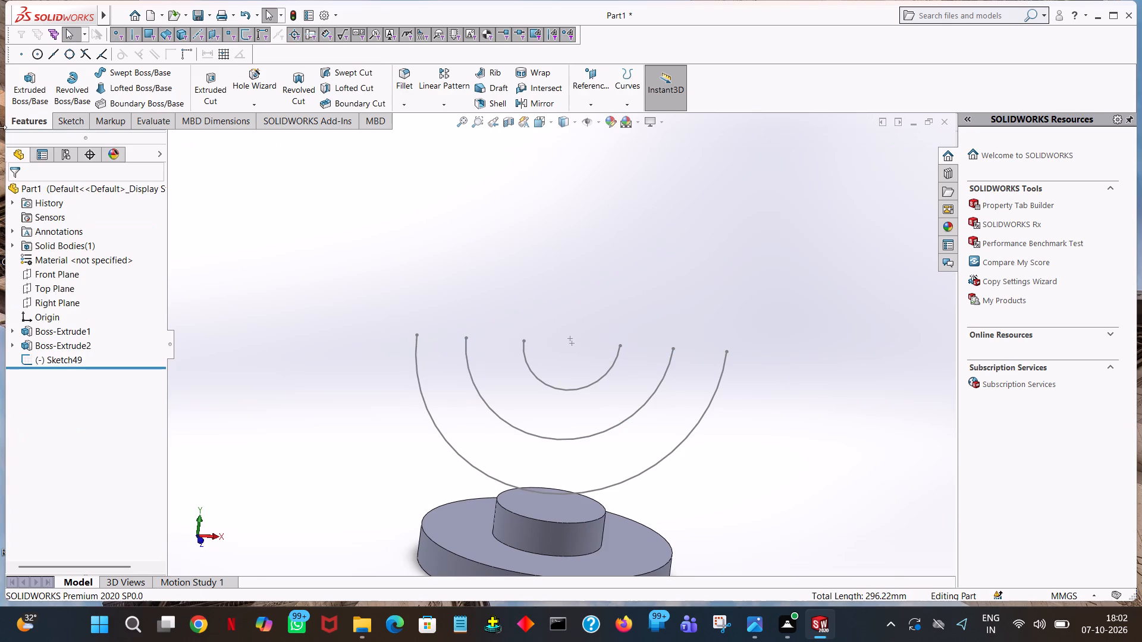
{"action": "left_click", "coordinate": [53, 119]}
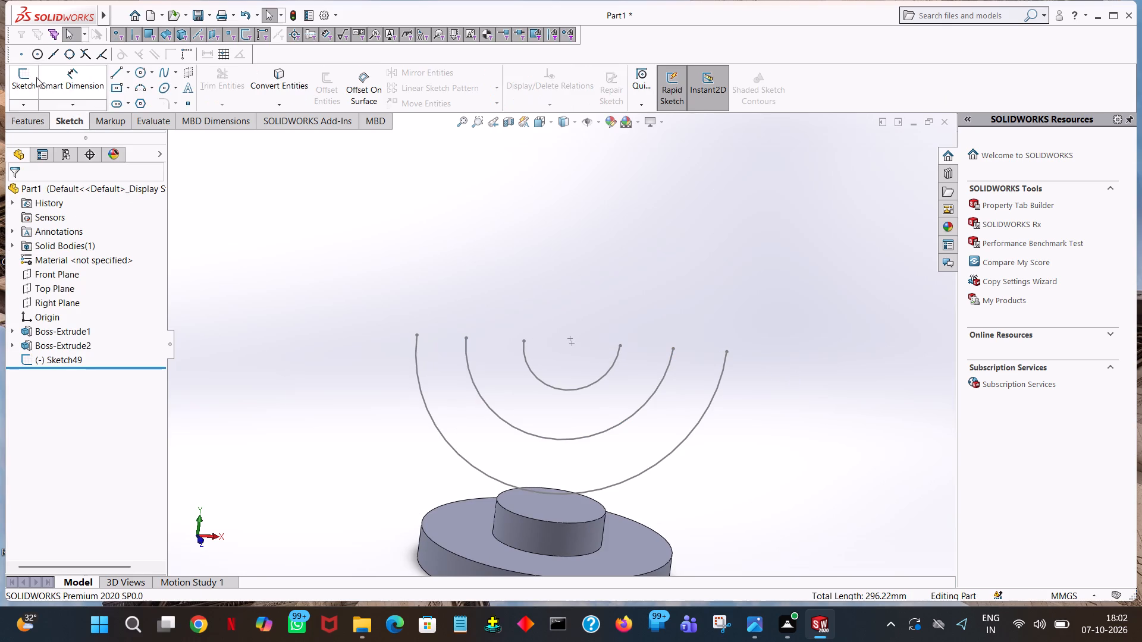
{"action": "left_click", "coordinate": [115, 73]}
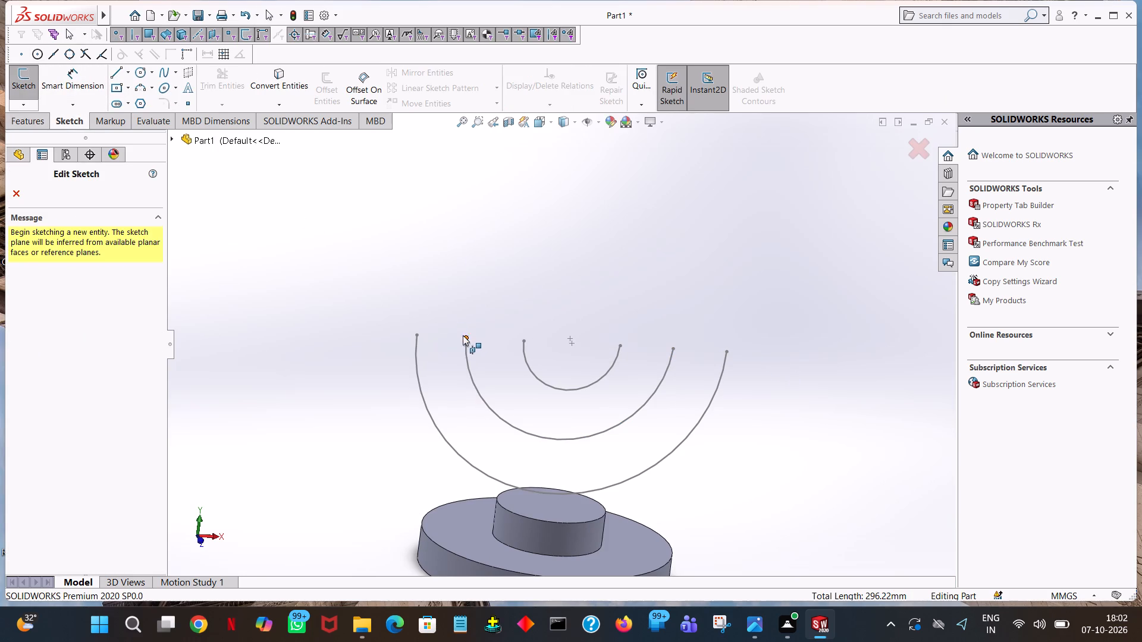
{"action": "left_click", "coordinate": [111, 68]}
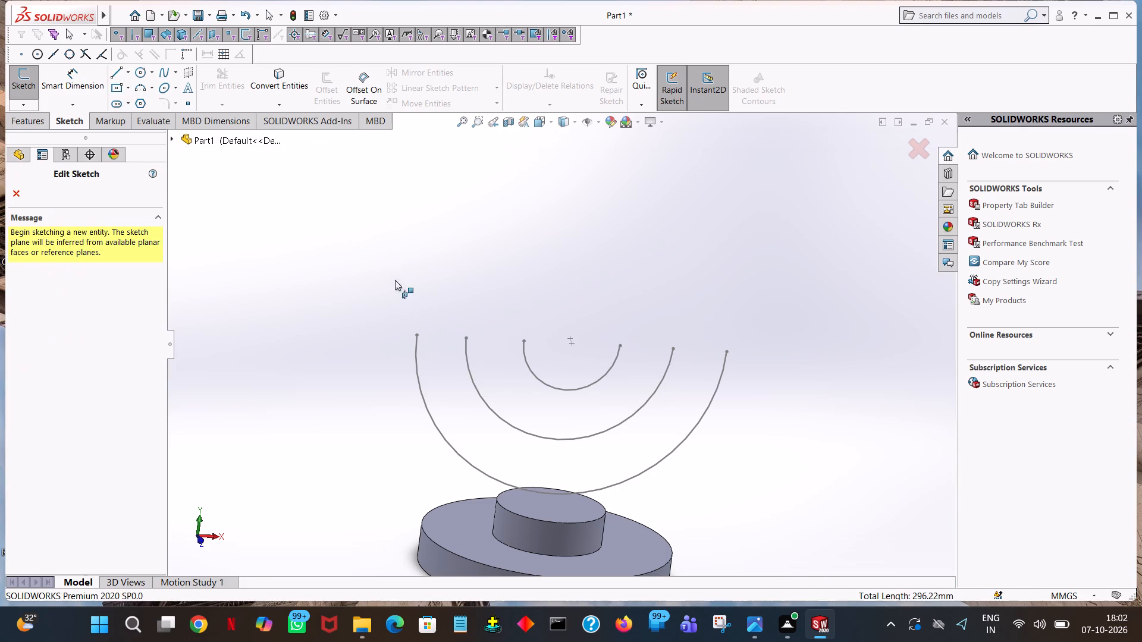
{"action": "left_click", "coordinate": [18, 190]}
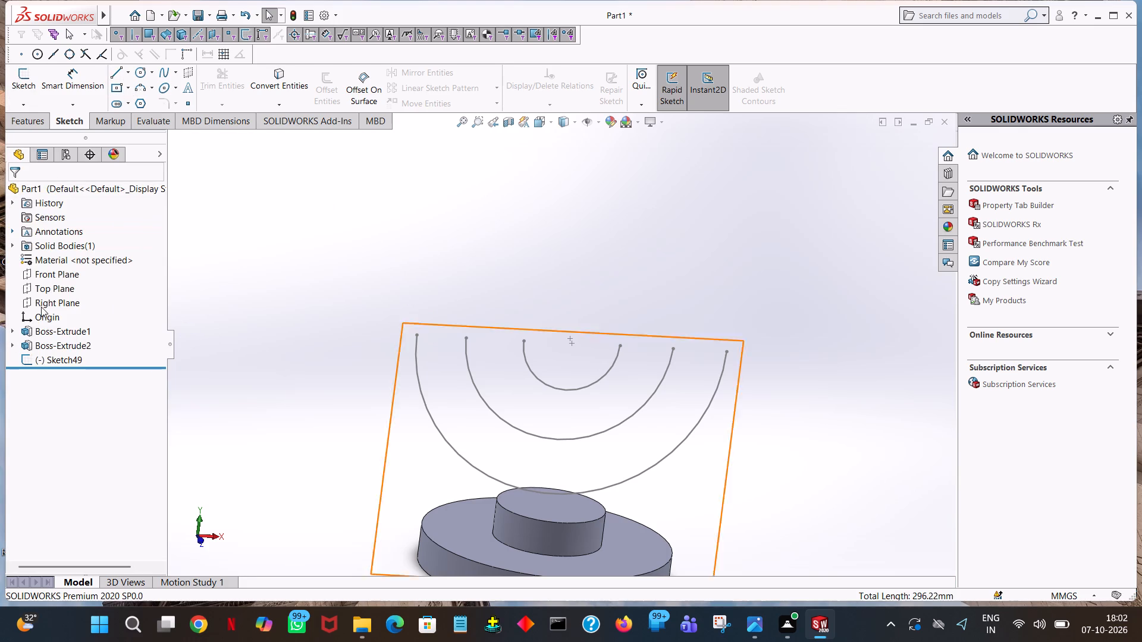
Reopen the three-arc sketch and draw a 240 mm horizontal line from the outer arc's left end to the middle arc's right end.
{"action": "left_click", "coordinate": [60, 357]}
{"action": "left_click", "coordinate": [76, 325]}
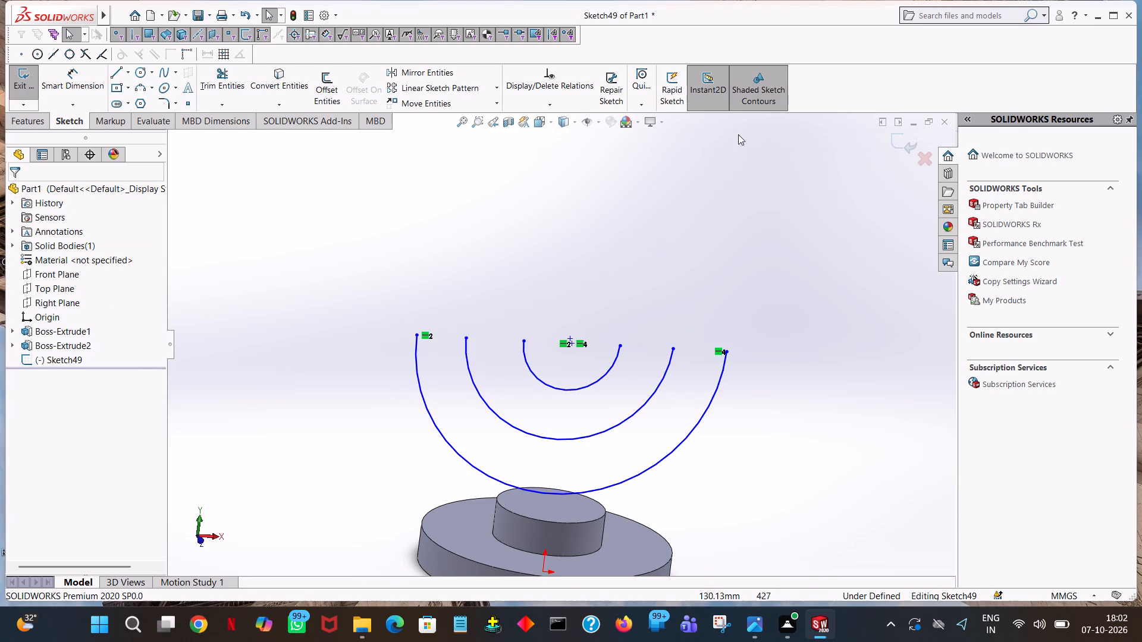
{"action": "key", "text": "space"}
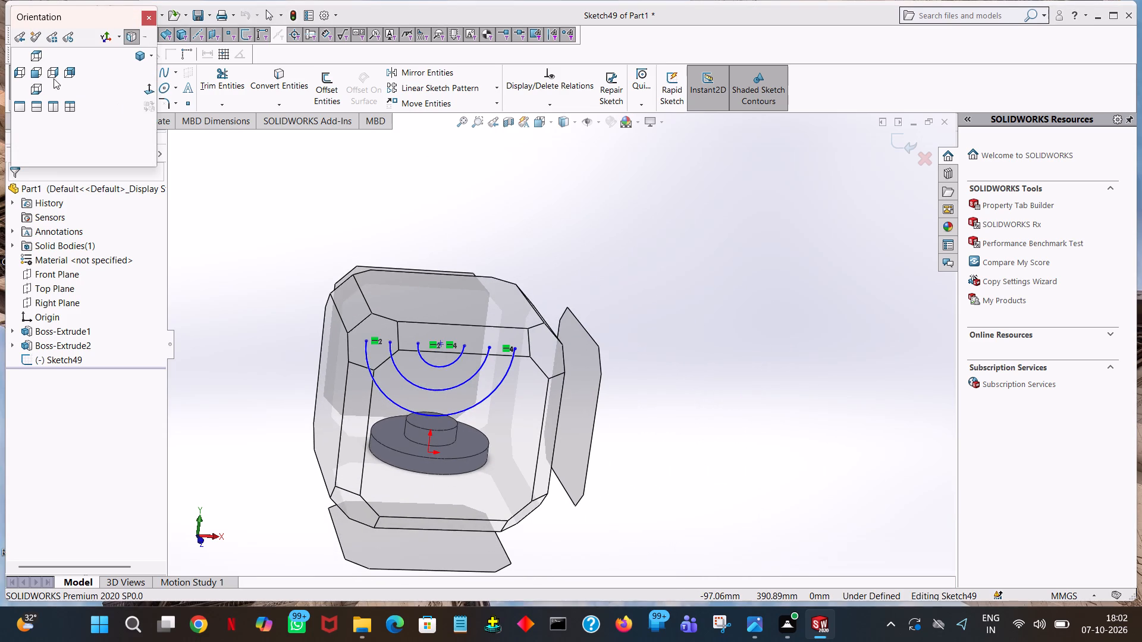
{"action": "left_click", "coordinate": [143, 89]}
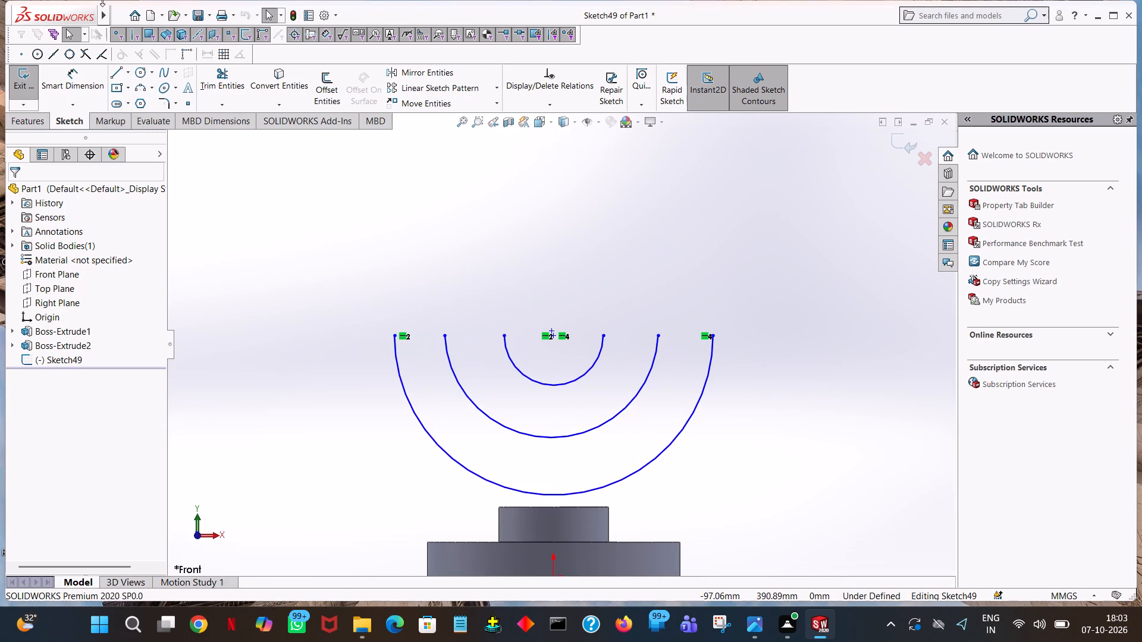
{"action": "left_click", "coordinate": [113, 76]}
{"action": "left_click", "coordinate": [397, 334]}
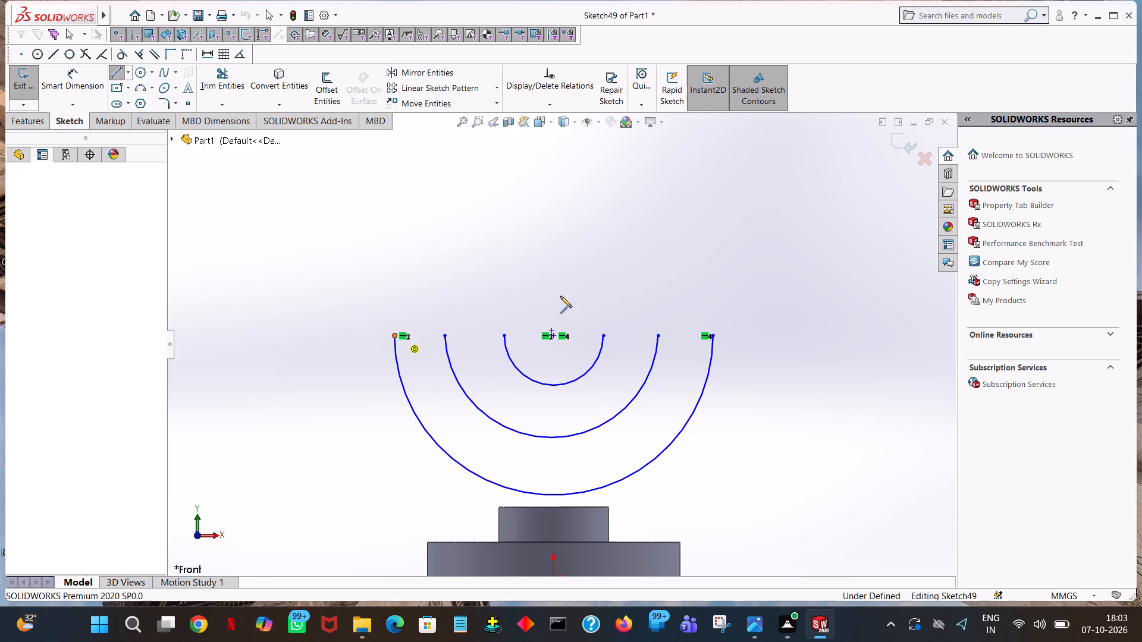
{"action": "left_click", "coordinate": [658, 338]}
{"action": "right_click", "coordinate": [658, 338]}
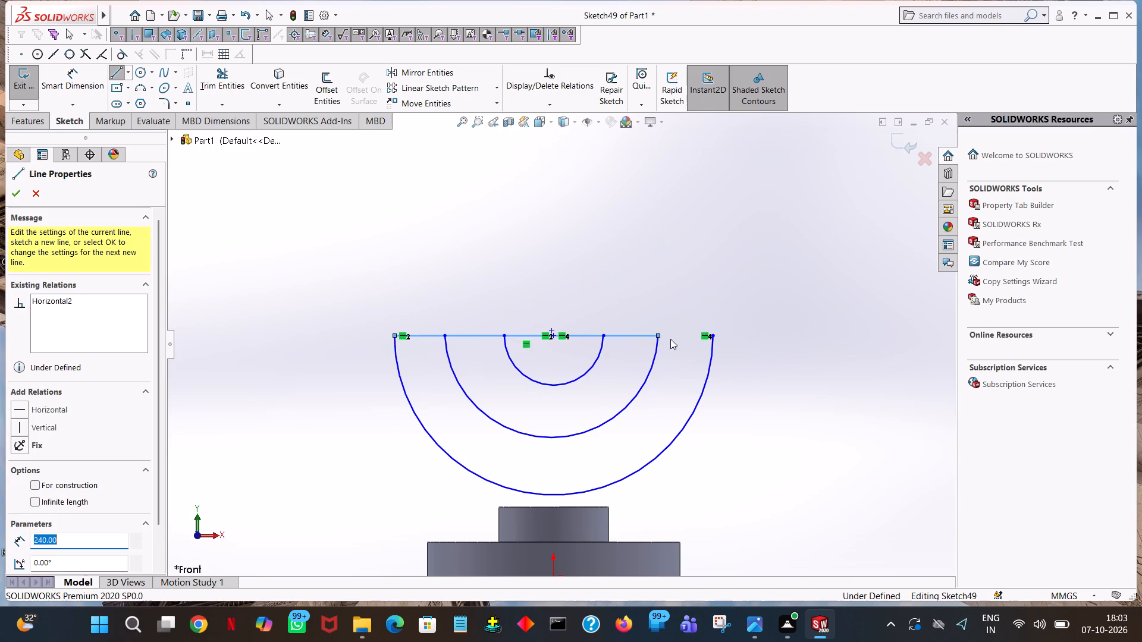
{"action": "left_click", "coordinate": [686, 348]}
Trim the horizontal line between the outer and middle arcs' left ends and across the inner arc's opening, closing the inner U-shaped band.
{"action": "left_click", "coordinate": [227, 81]}
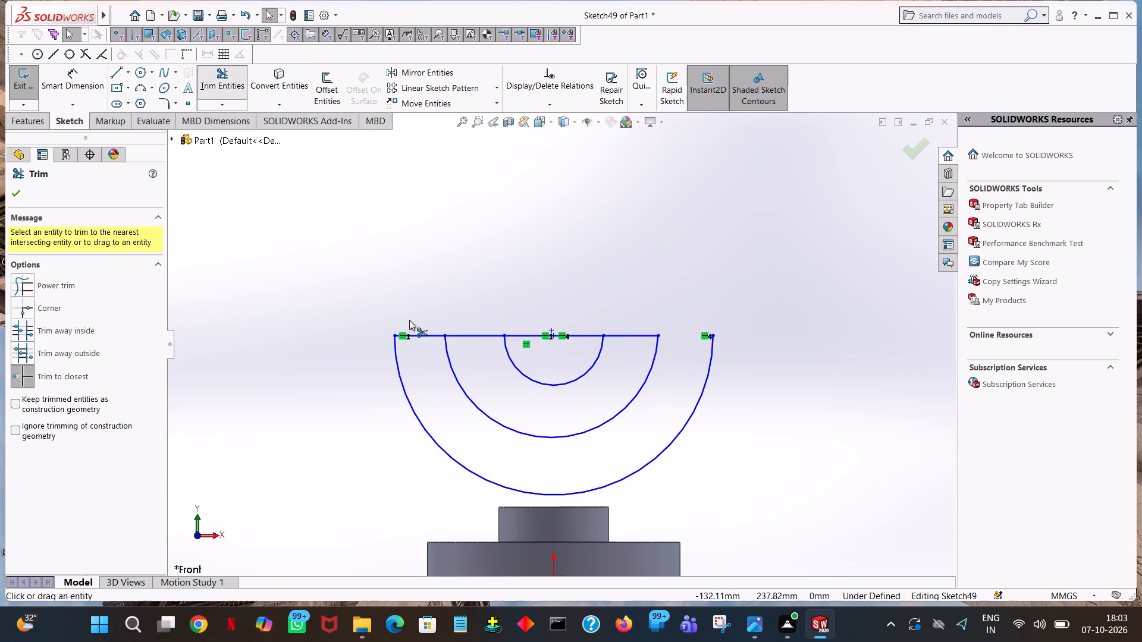
{"action": "left_click", "coordinate": [426, 334]}
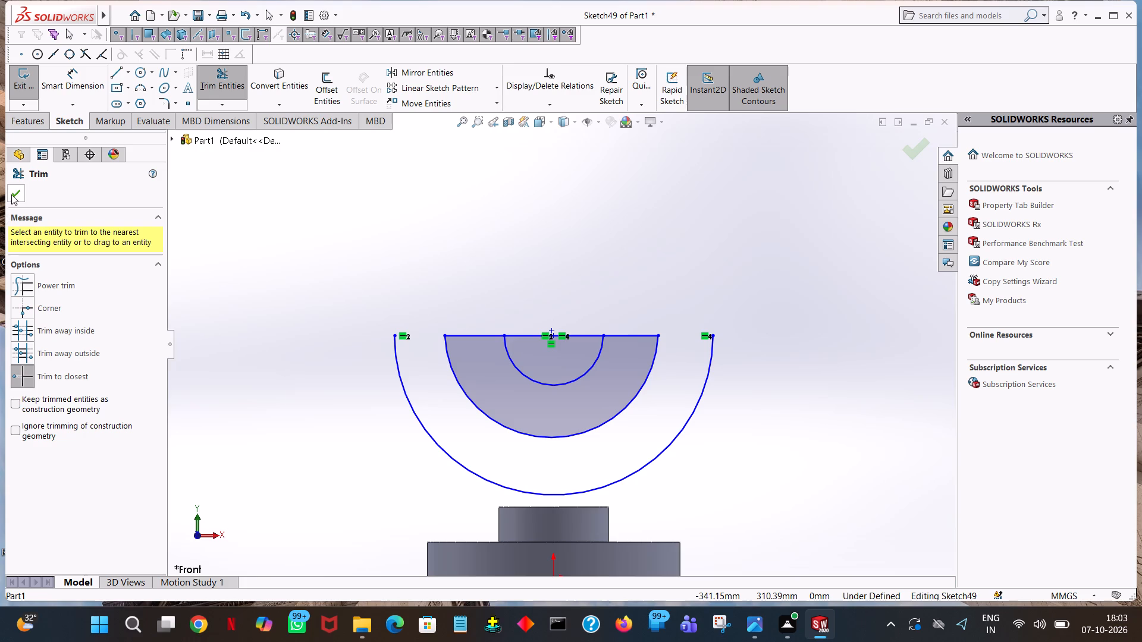
{"action": "left_click", "coordinate": [222, 80]}
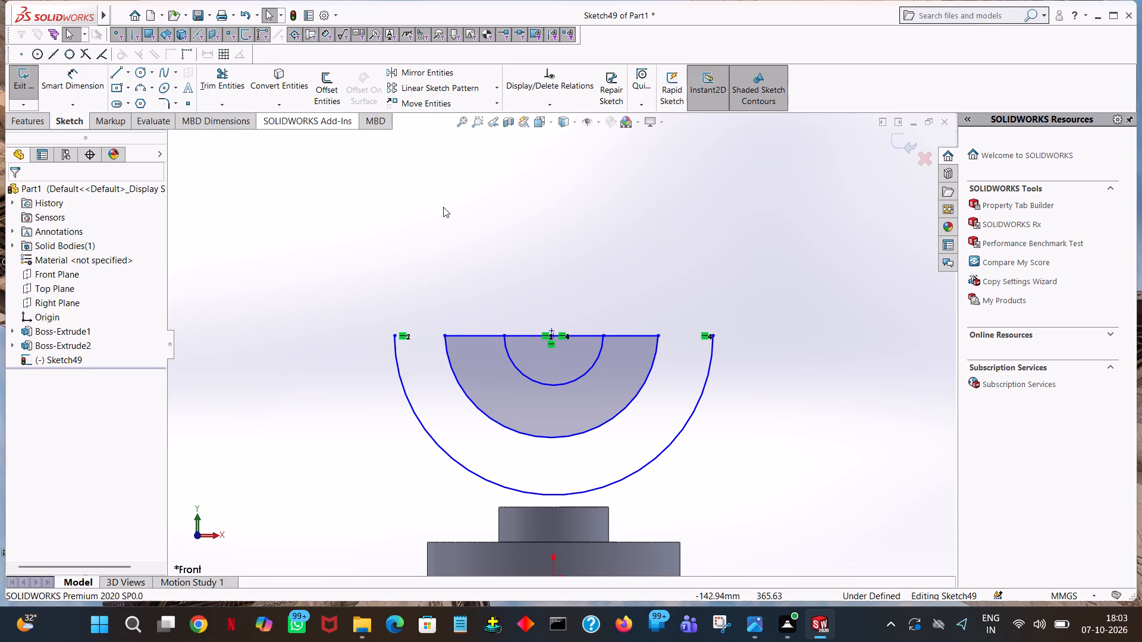
{"action": "left_click", "coordinate": [578, 333]}
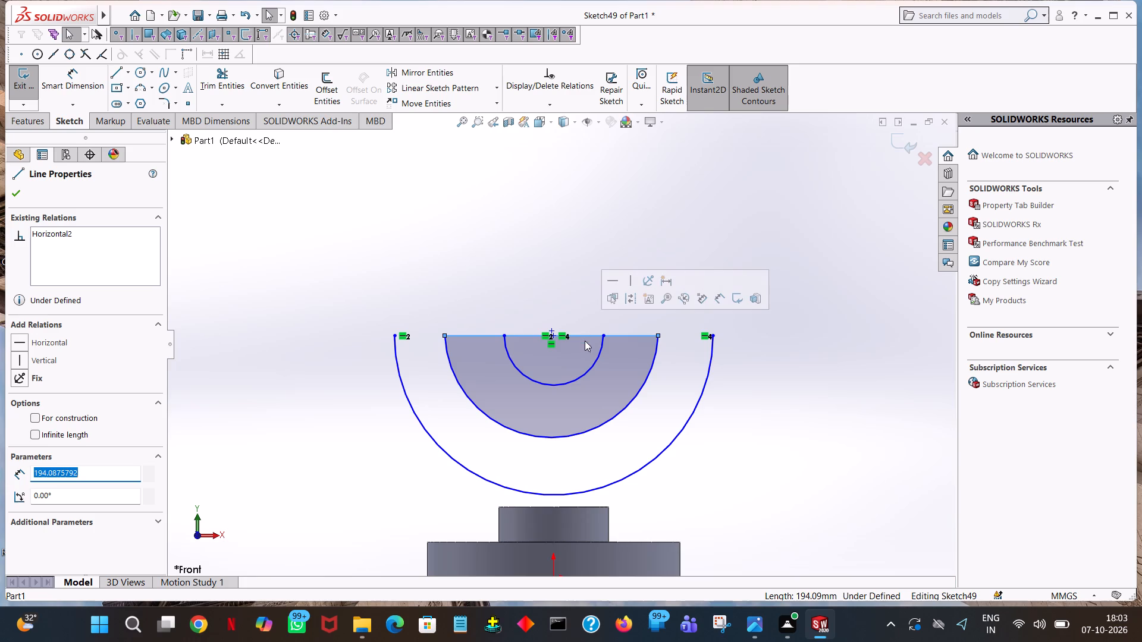
{"action": "left_click", "coordinate": [234, 75]}
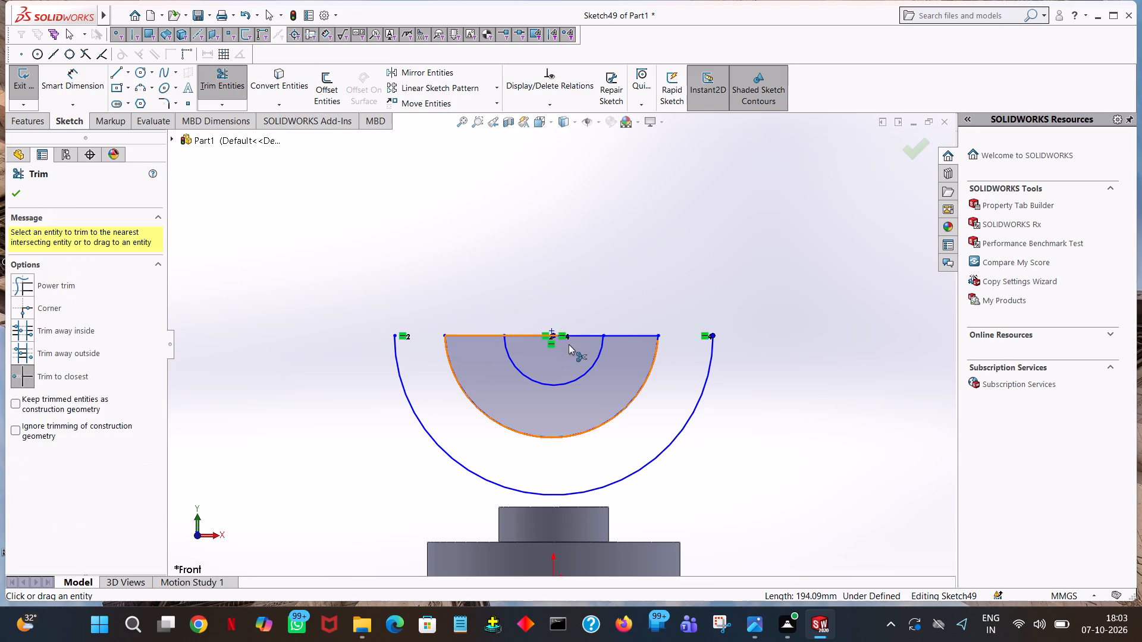
{"action": "left_click", "coordinate": [582, 333]}
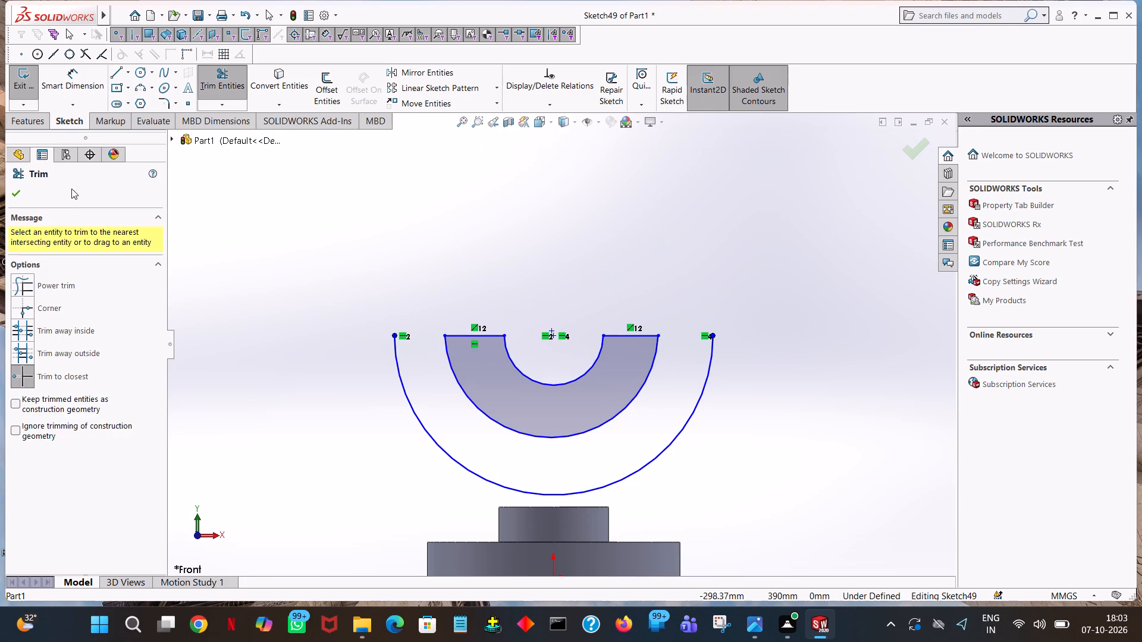
{"action": "left_click", "coordinate": [15, 191]}
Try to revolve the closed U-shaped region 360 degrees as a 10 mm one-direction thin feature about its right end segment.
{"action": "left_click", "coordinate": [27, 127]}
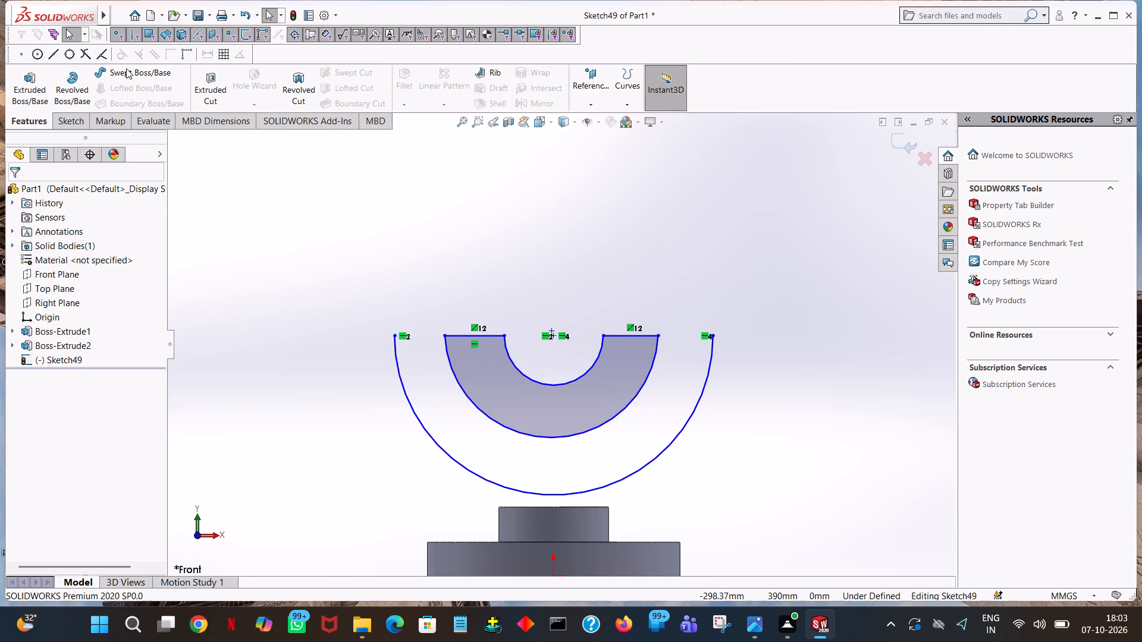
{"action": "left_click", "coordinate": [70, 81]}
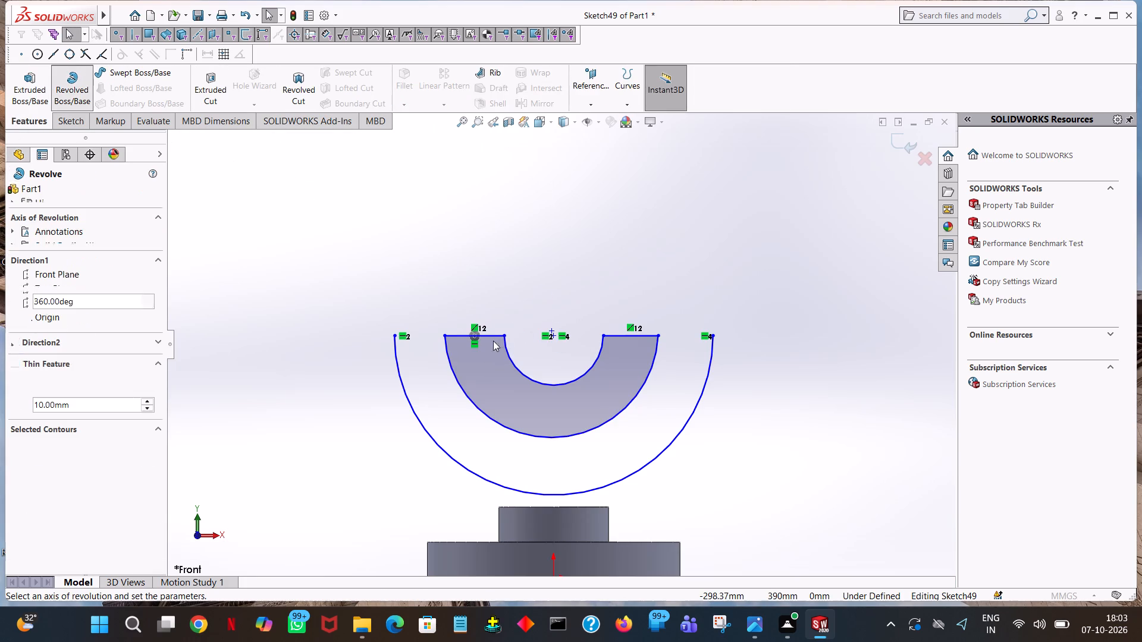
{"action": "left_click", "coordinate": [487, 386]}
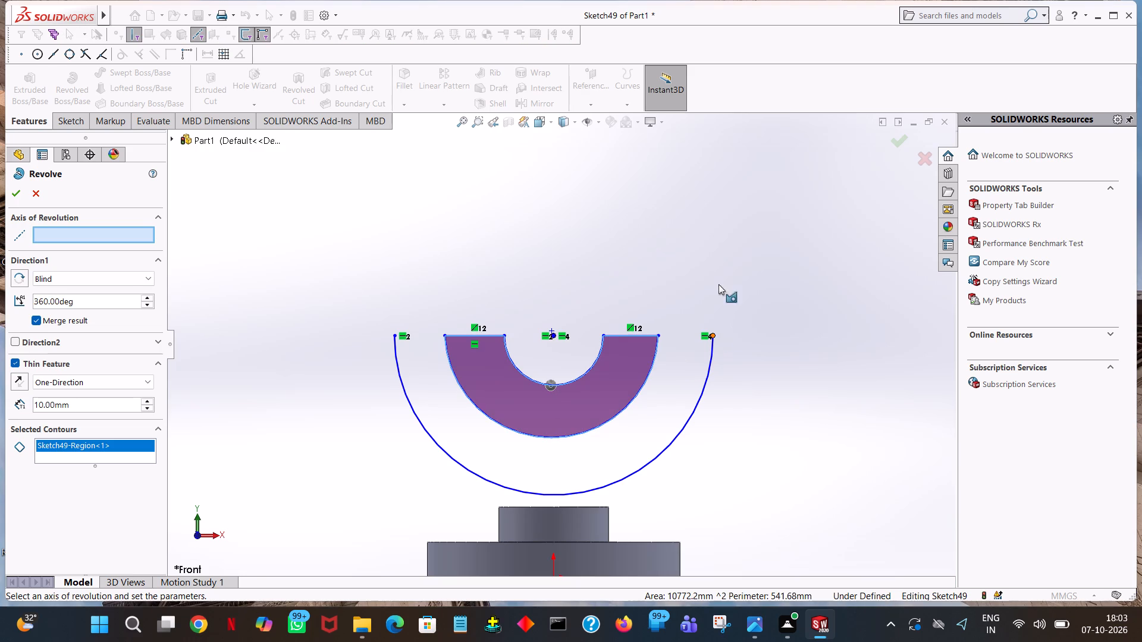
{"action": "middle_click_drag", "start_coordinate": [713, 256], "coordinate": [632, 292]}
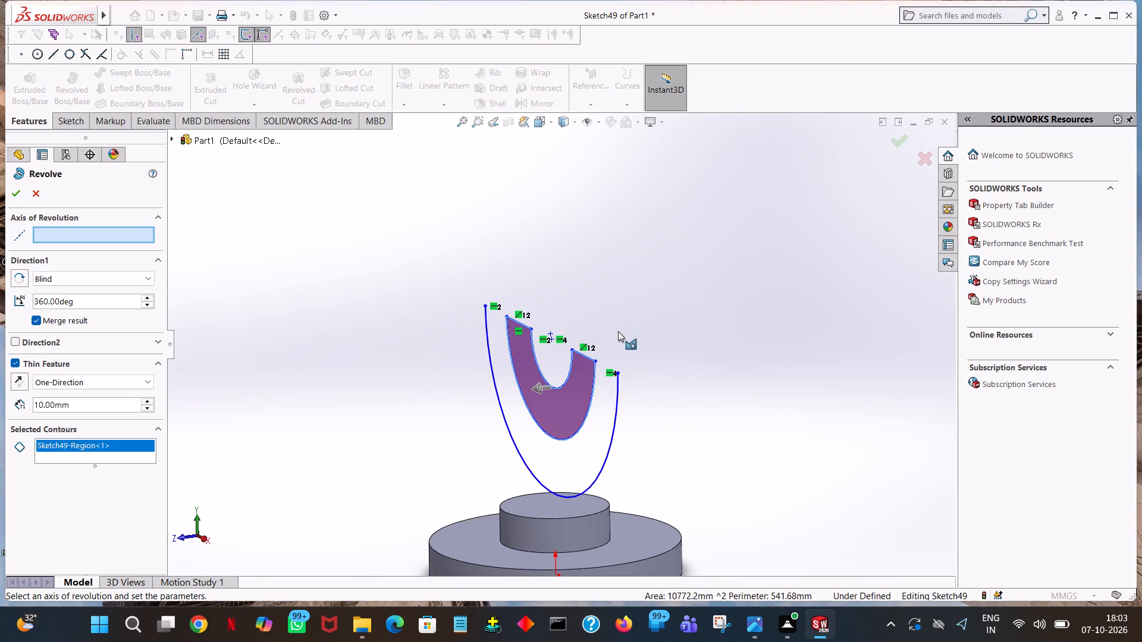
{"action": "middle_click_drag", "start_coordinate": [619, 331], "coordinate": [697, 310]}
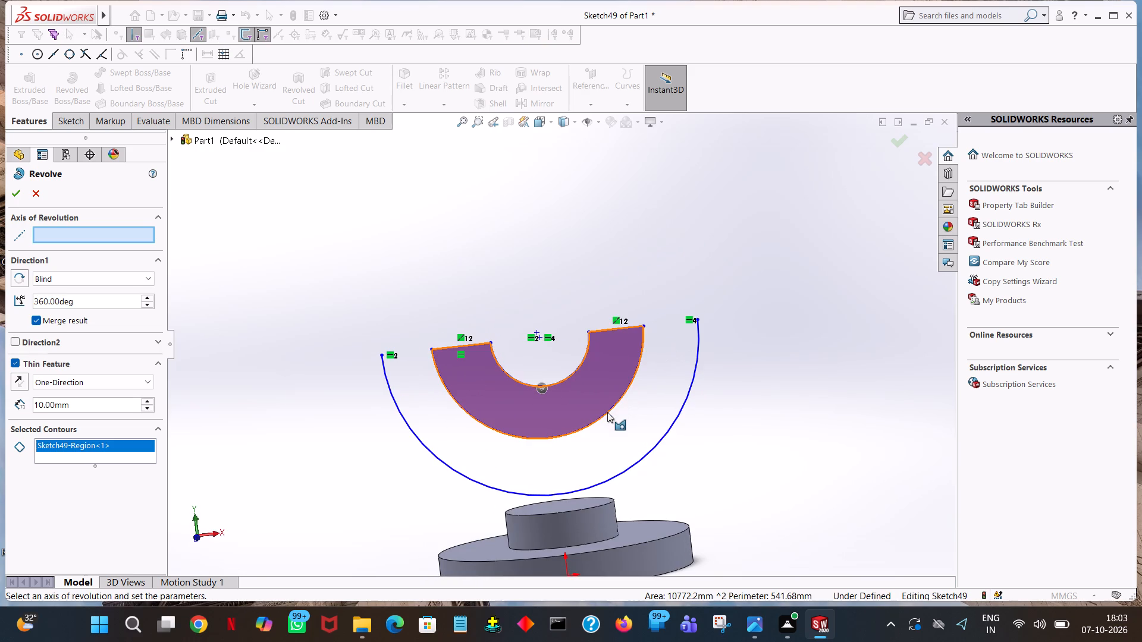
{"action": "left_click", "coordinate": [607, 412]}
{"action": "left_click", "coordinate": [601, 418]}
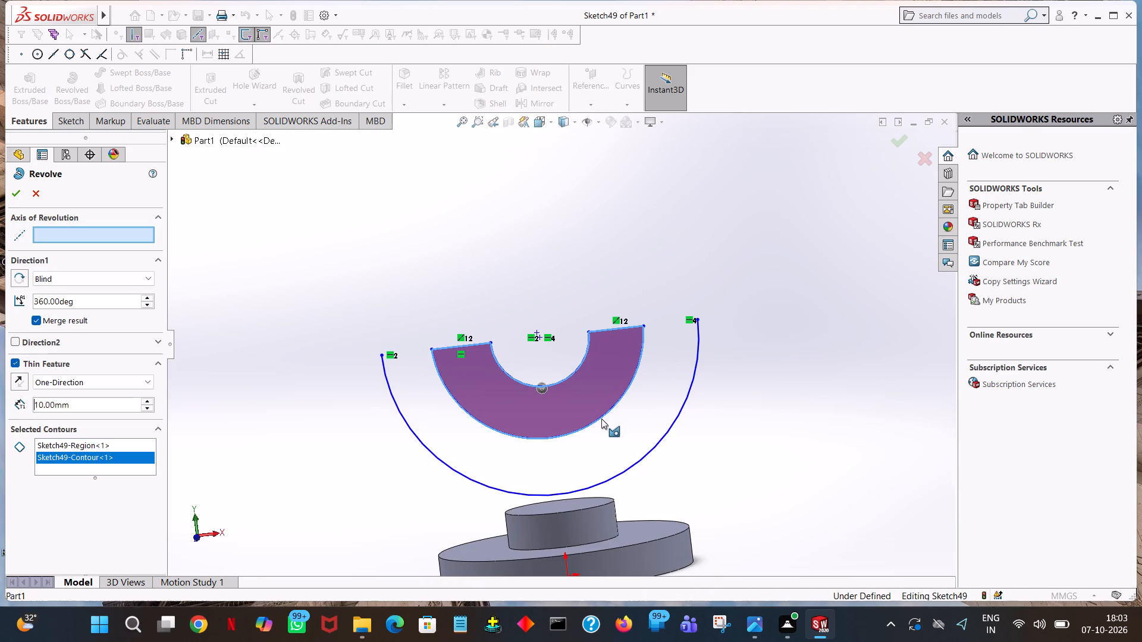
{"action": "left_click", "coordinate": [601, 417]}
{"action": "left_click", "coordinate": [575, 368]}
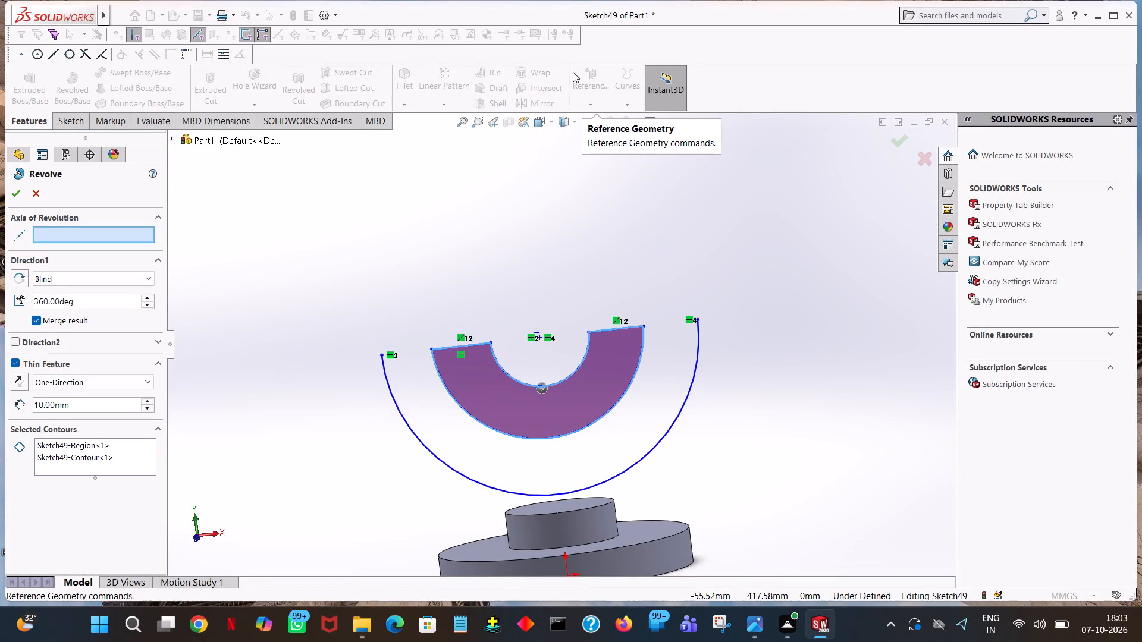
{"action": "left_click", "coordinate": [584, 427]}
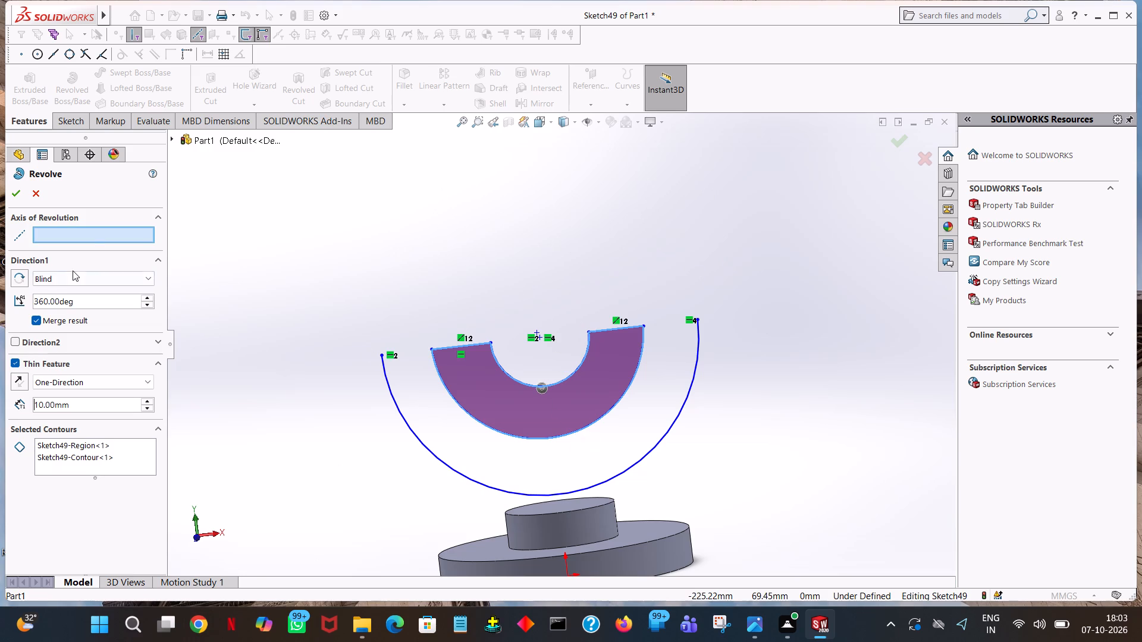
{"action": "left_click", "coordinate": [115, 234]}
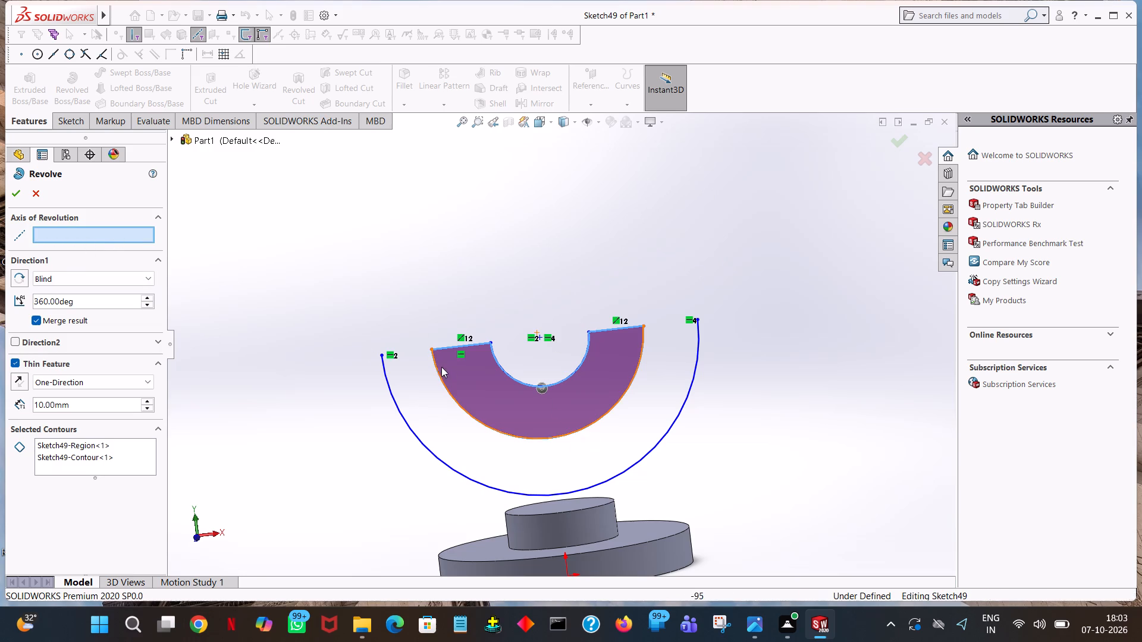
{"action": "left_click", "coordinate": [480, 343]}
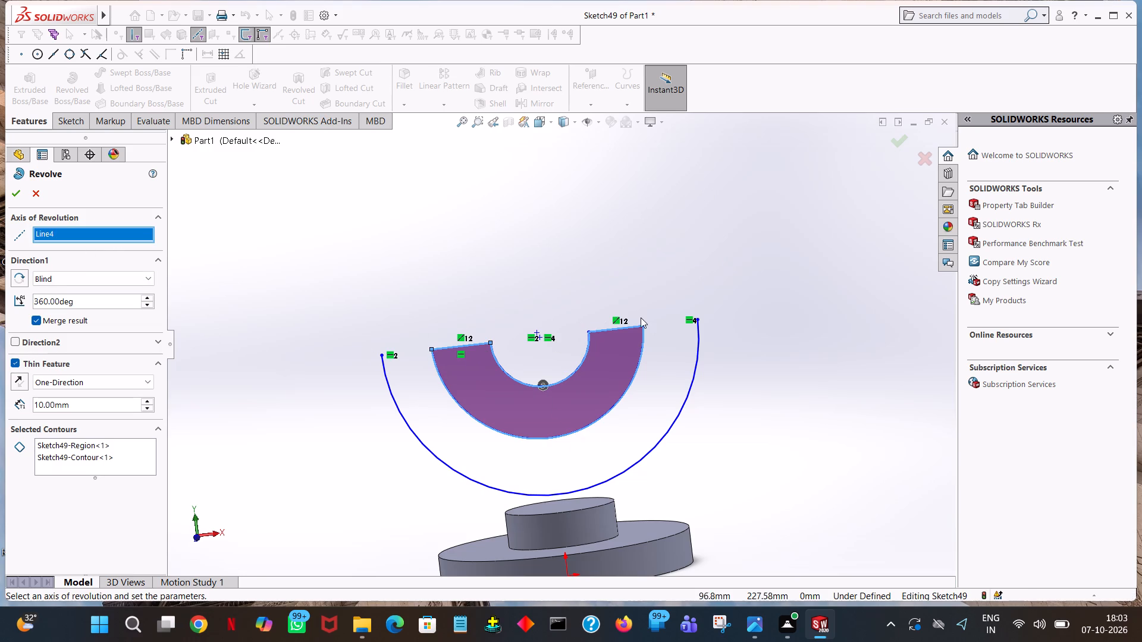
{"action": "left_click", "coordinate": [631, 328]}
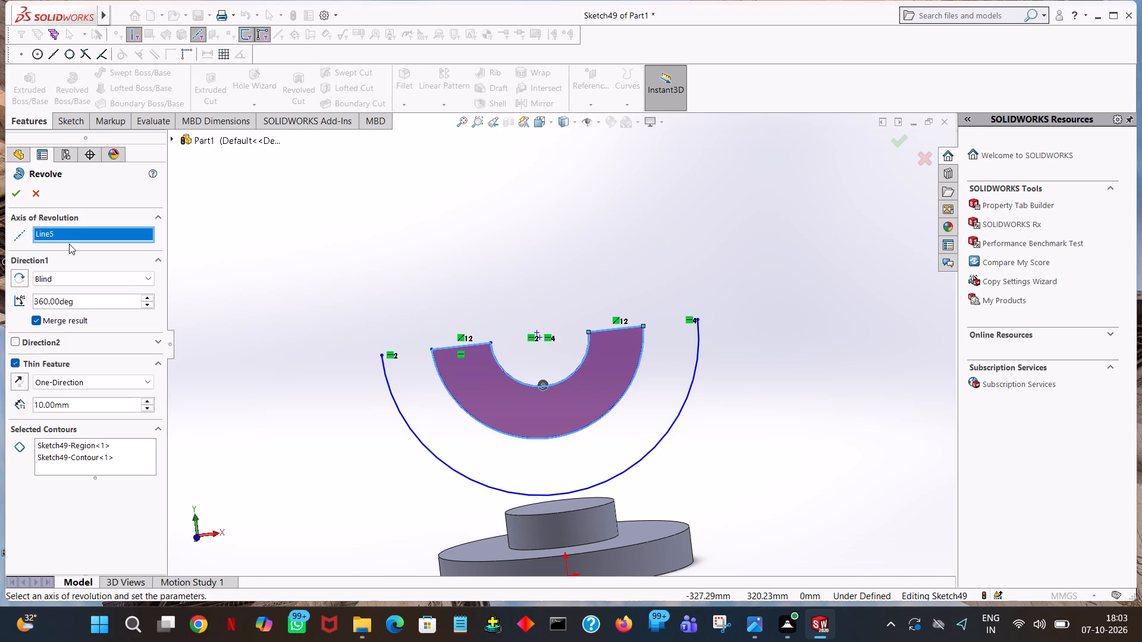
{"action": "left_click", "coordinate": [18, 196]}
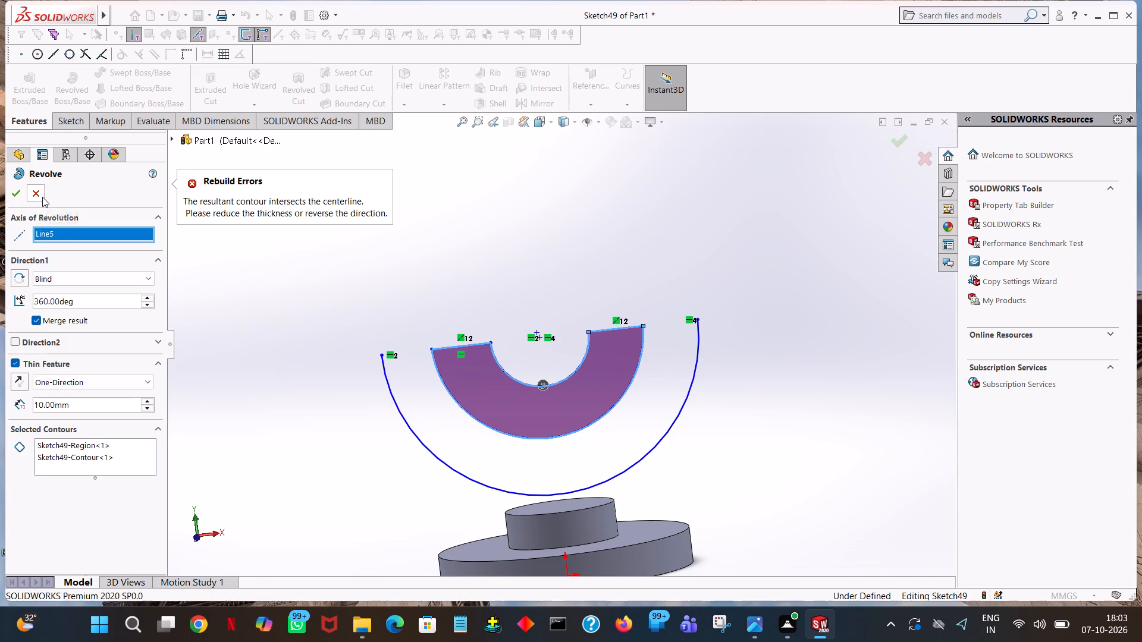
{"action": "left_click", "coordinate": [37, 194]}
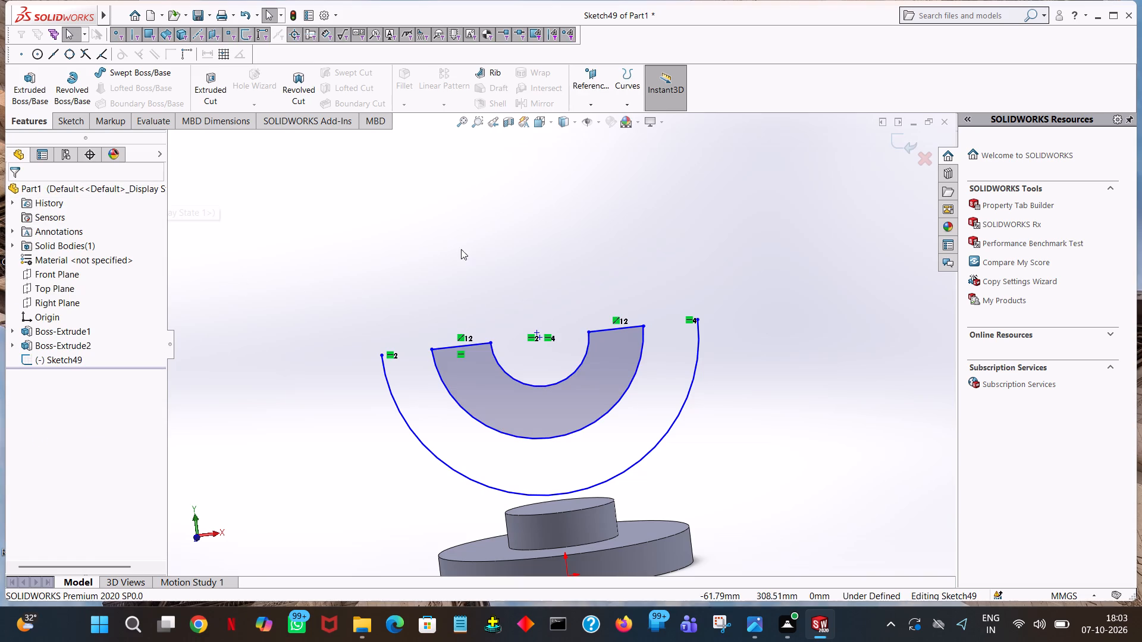
Trim away both short horizontal segments joining the middle and inner arcs, and view the sketch face-on.
{"action": "left_click", "coordinate": [83, 128]}
{"action": "left_click", "coordinate": [235, 74]}
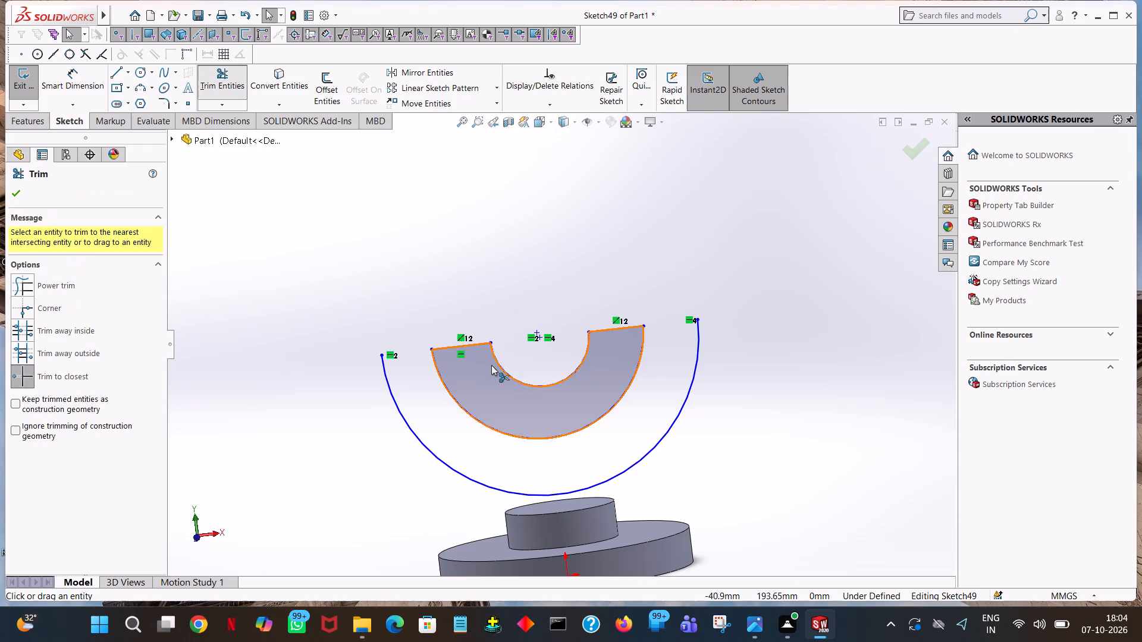
{"action": "left_click", "coordinate": [466, 347]}
{"action": "left_click", "coordinate": [632, 326]}
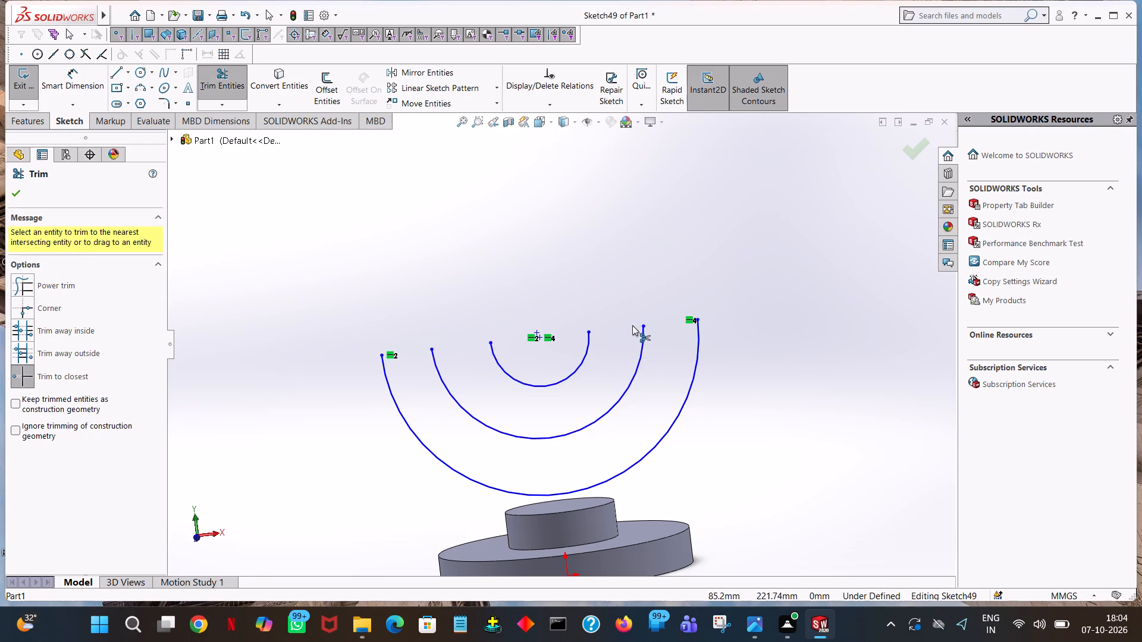
{"action": "key", "text": "space"}
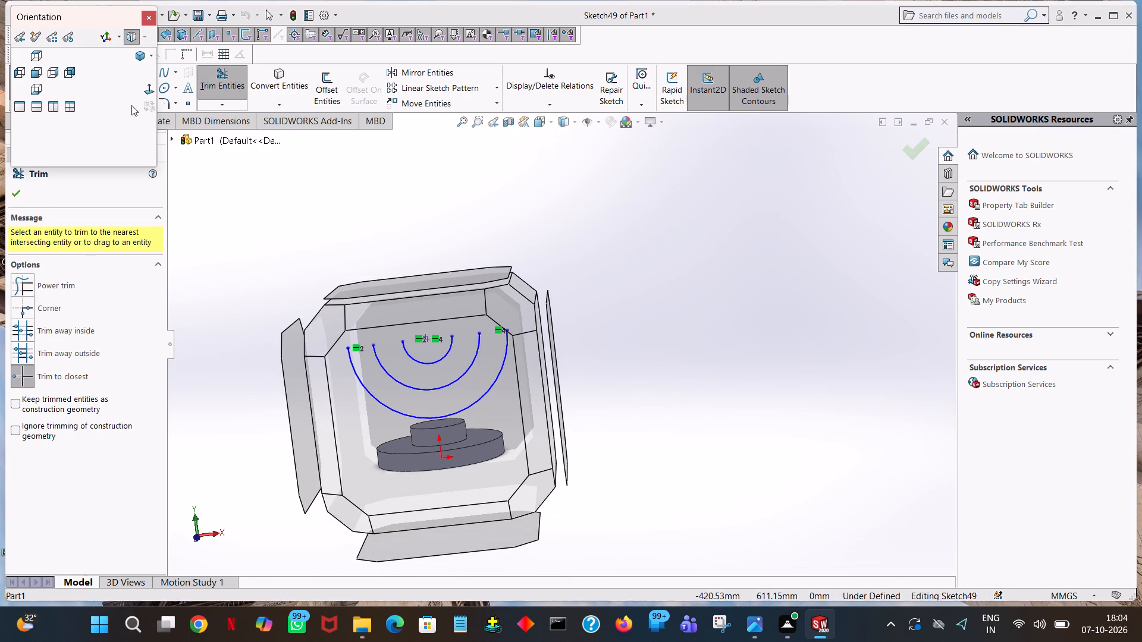
{"action": "left_click", "coordinate": [150, 87]}
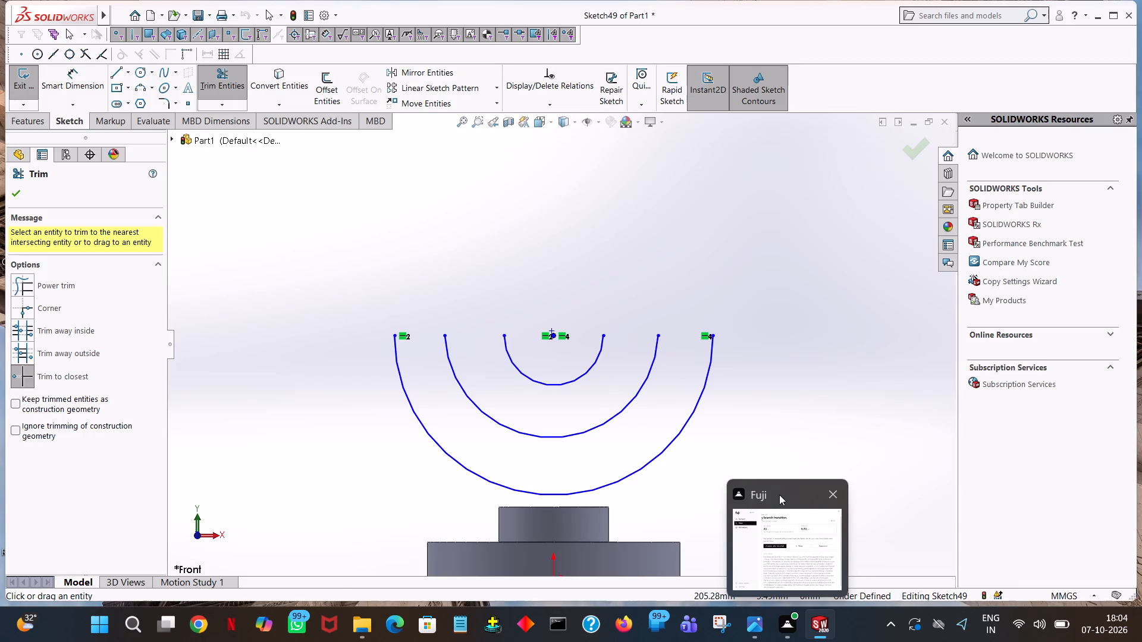
Close the Fuji window.
{"action": "left_click", "coordinate": [829, 496]}
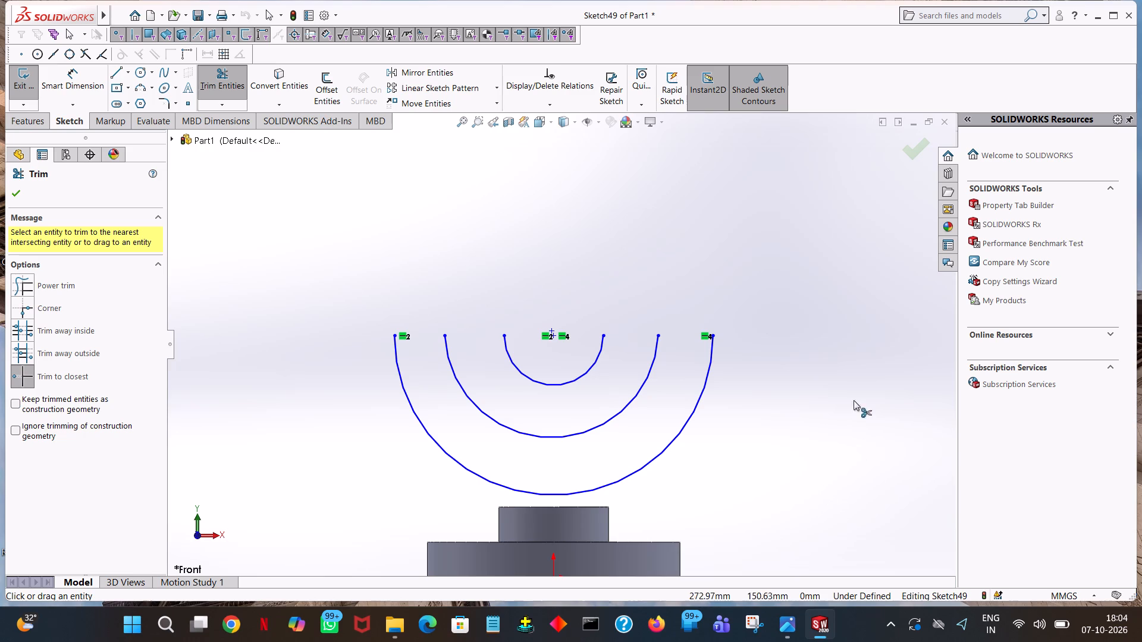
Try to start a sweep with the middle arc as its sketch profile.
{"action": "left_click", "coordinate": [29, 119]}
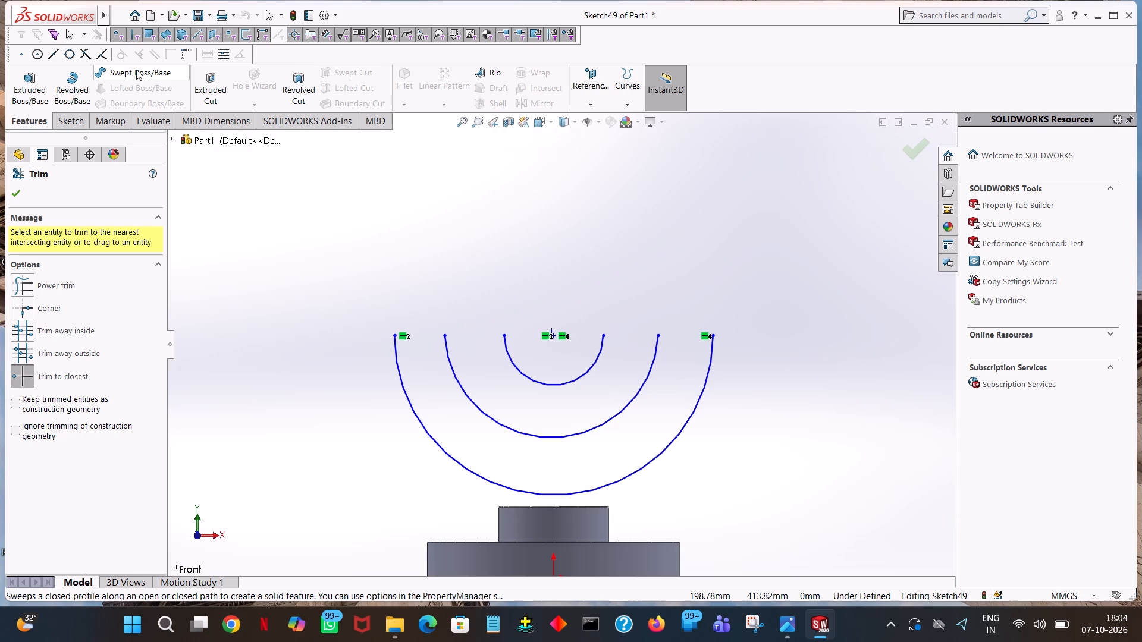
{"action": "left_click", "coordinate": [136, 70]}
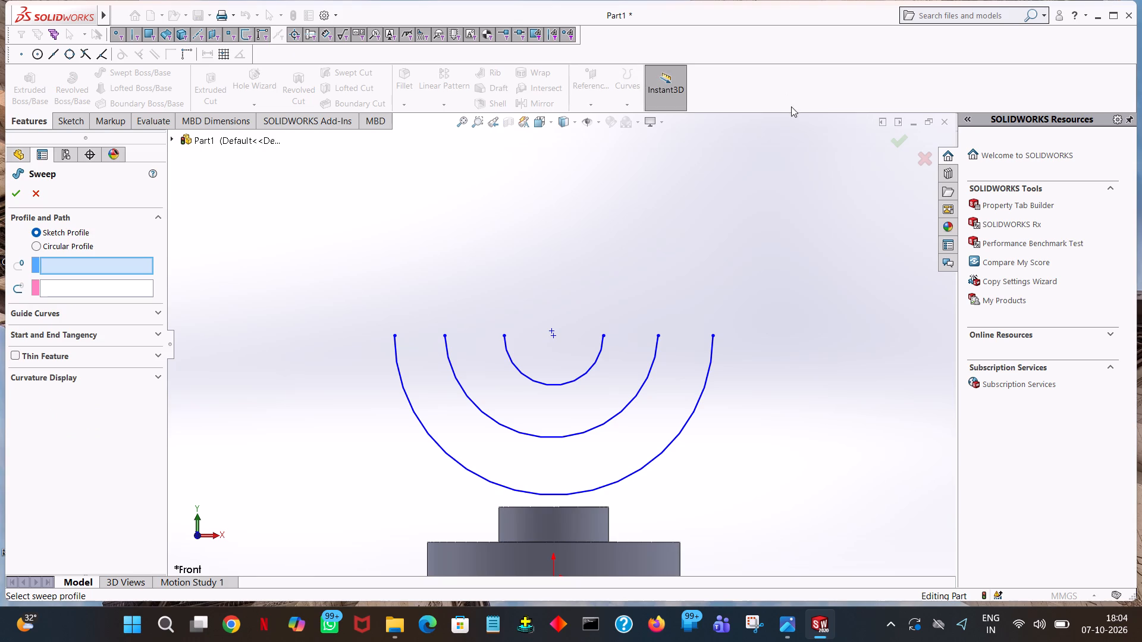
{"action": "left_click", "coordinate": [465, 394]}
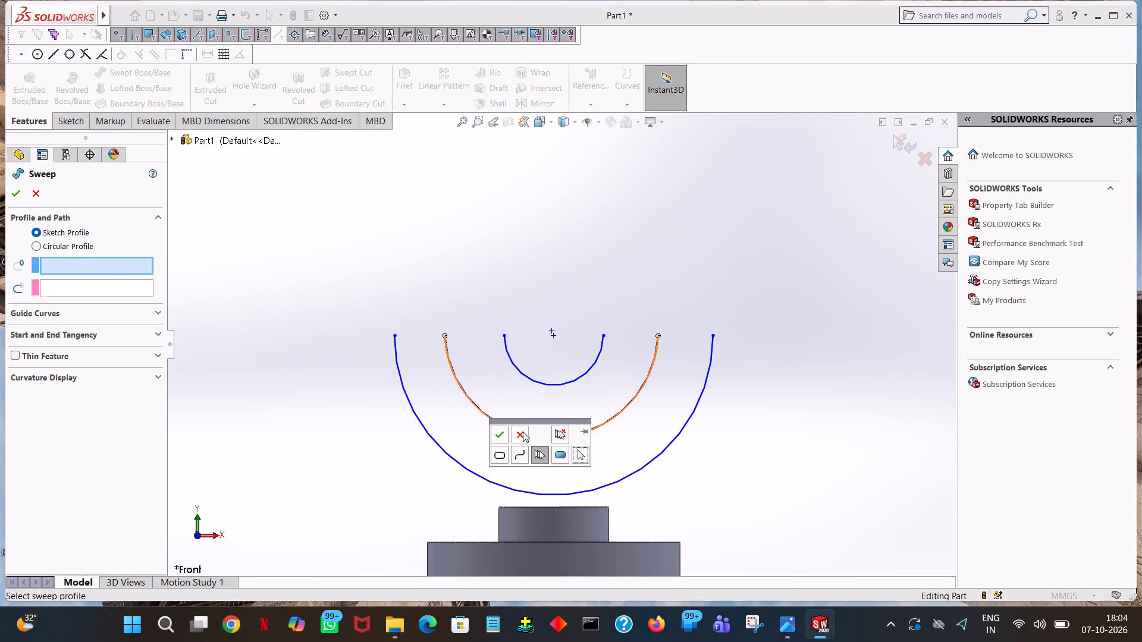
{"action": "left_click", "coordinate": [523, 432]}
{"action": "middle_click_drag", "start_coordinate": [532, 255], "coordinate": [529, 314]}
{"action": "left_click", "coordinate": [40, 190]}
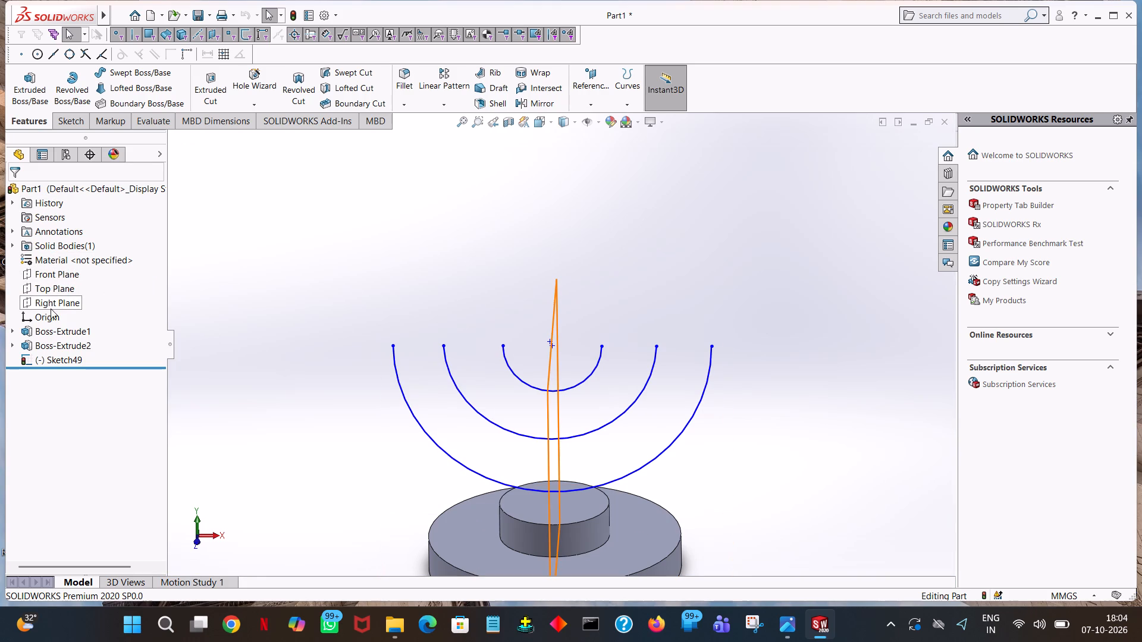
Create a reference plane offset 220 mm above the Top Plane, level with the arcs' ends.
{"action": "left_click", "coordinate": [43, 288]}
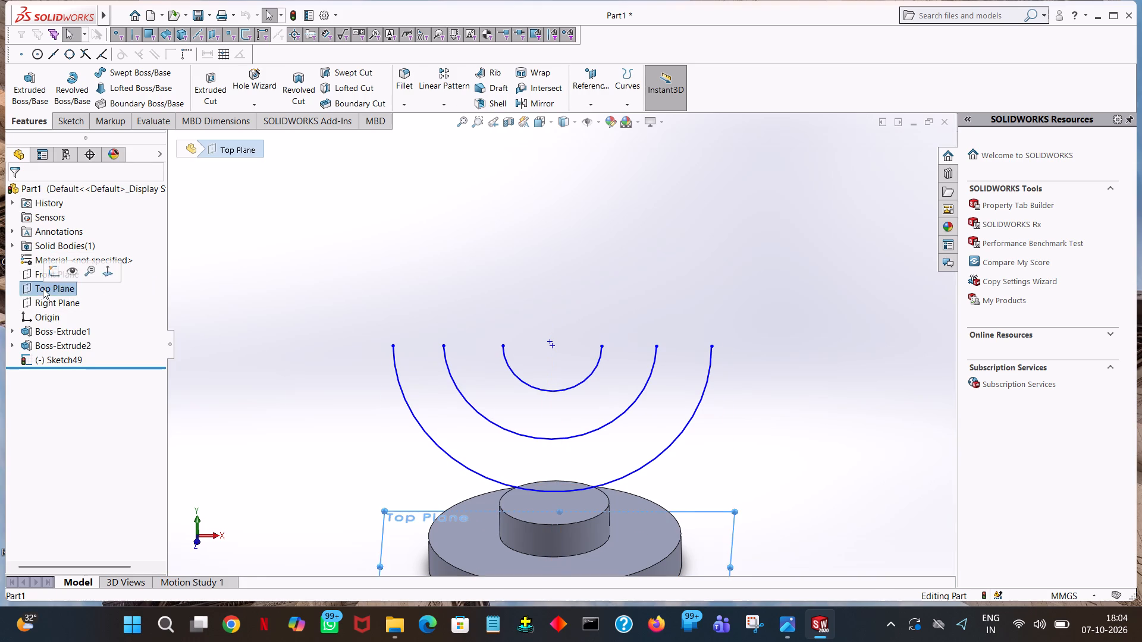
{"action": "middle_click_drag", "start_coordinate": [315, 345], "coordinate": [317, 286]}
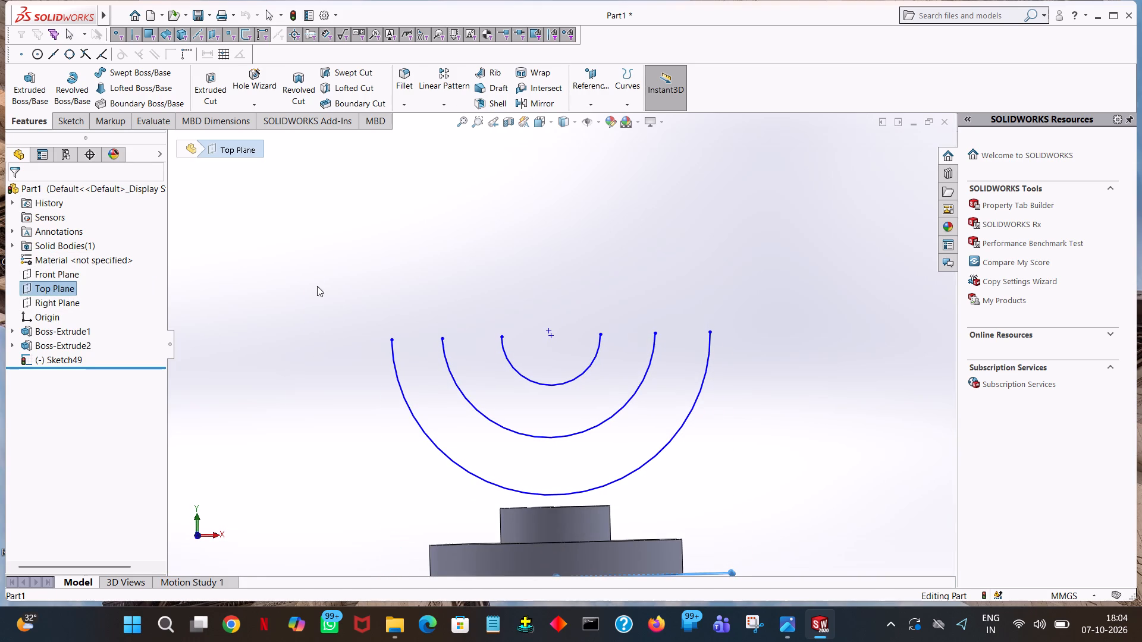
{"action": "left_click", "coordinate": [586, 103]}
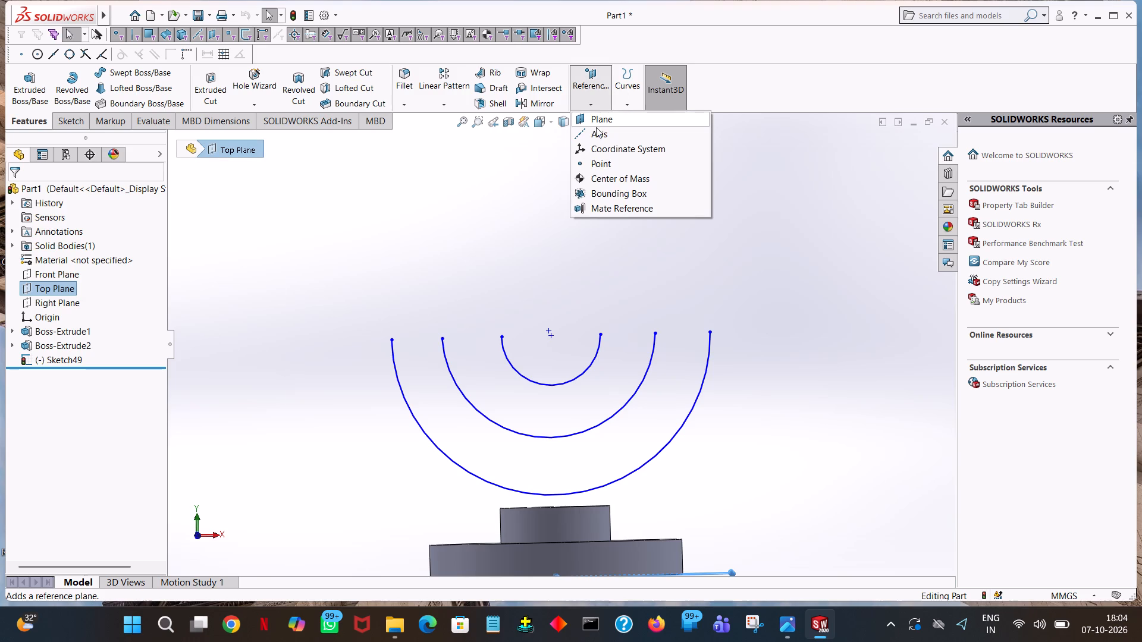
{"action": "left_click", "coordinate": [595, 119]}
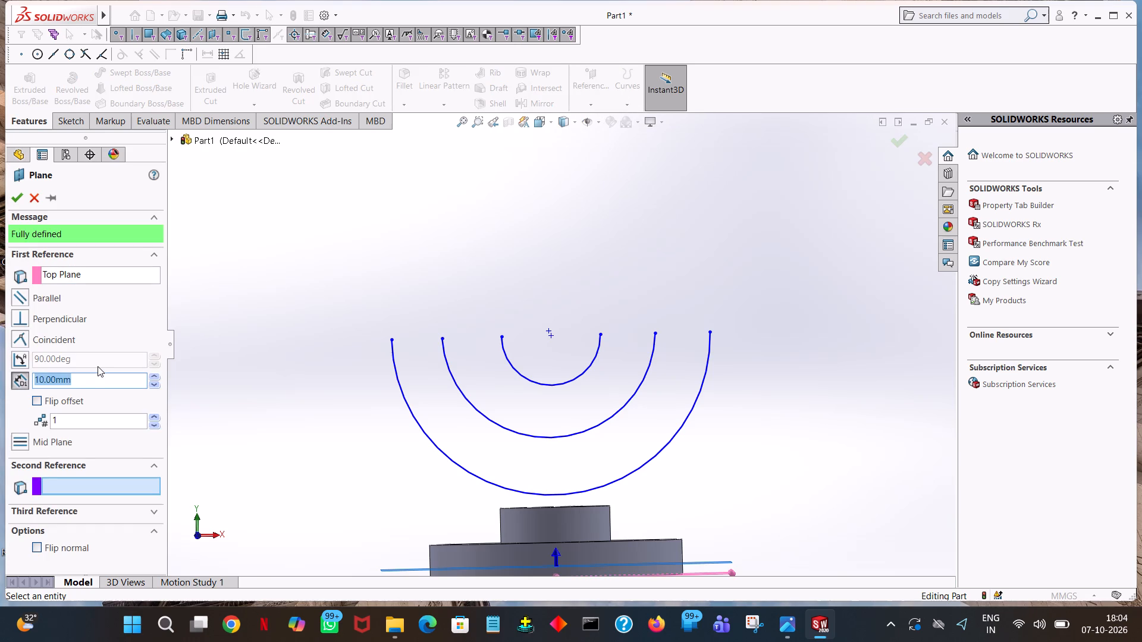
{"action": "type", "text": "220"}
{"action": "key", "text": "Return"}
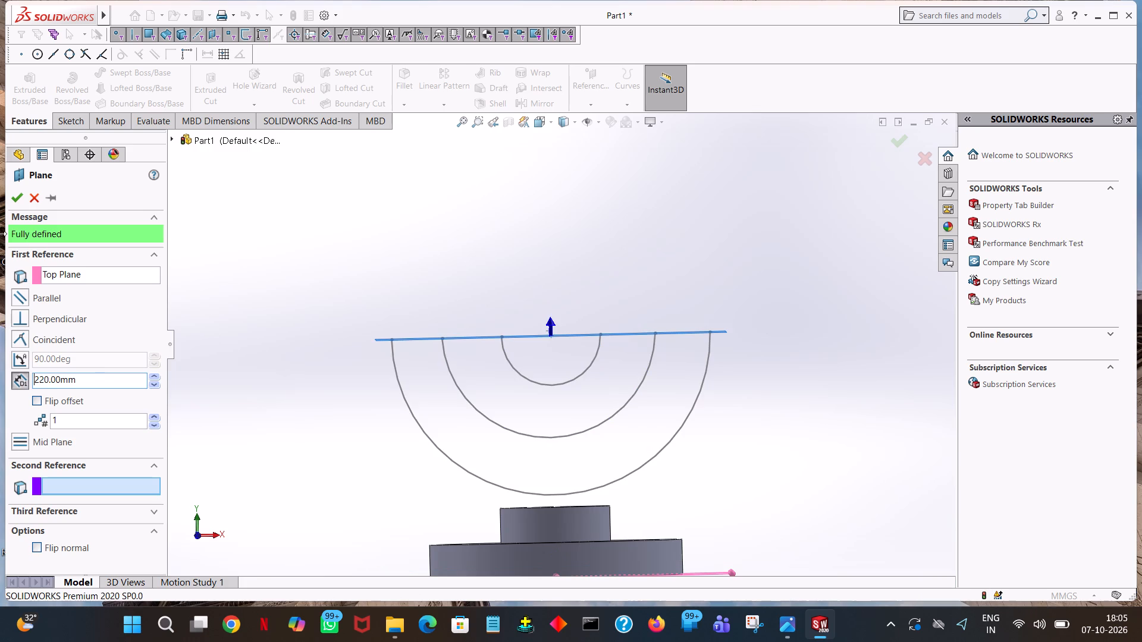
{"action": "left_click", "coordinate": [14, 202]}
{"action": "left_click", "coordinate": [454, 203]}
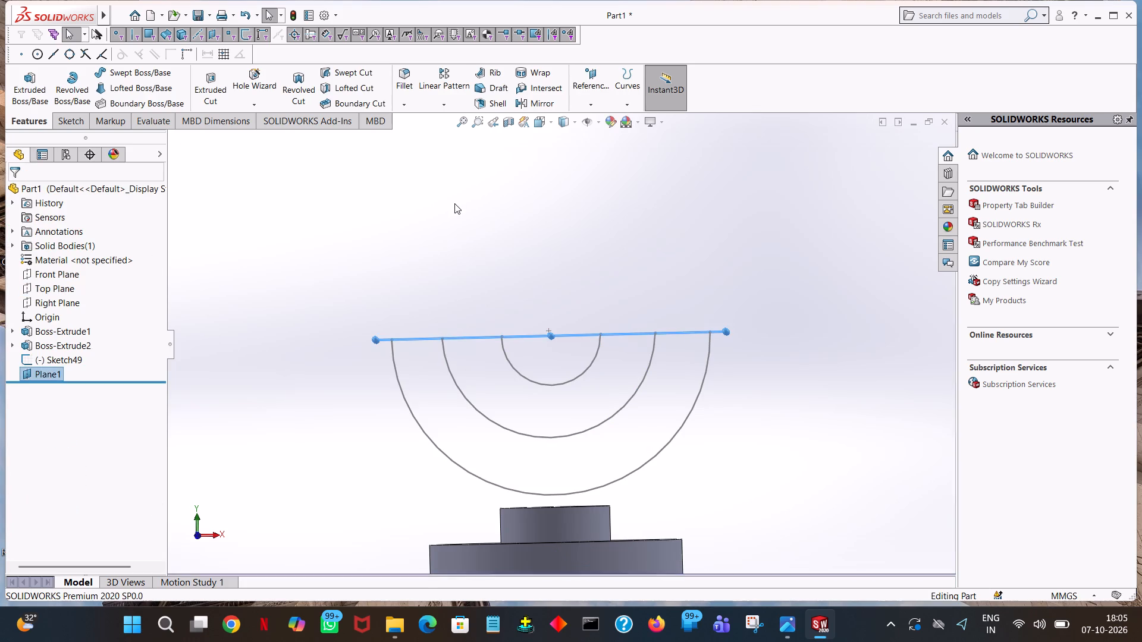
{"action": "middle_click_drag", "start_coordinate": [455, 203], "coordinate": [454, 299]}
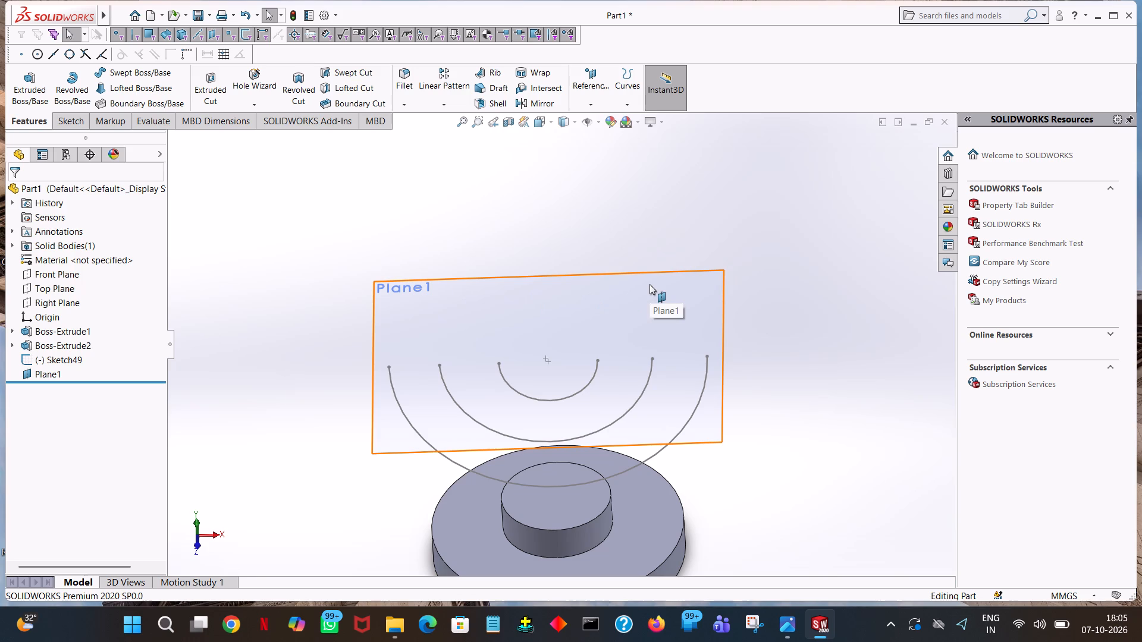
Start a new sketch on the reference plane at the arcs' ends and view it face-on from above.
{"action": "left_click", "coordinate": [52, 373]}
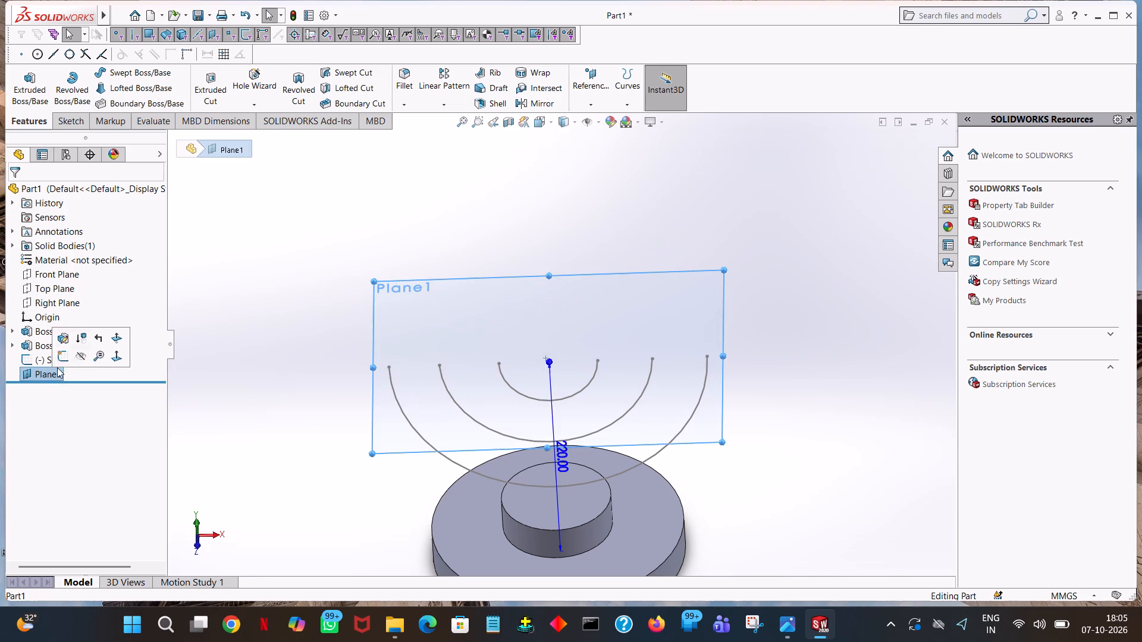
{"action": "left_click", "coordinate": [64, 360]}
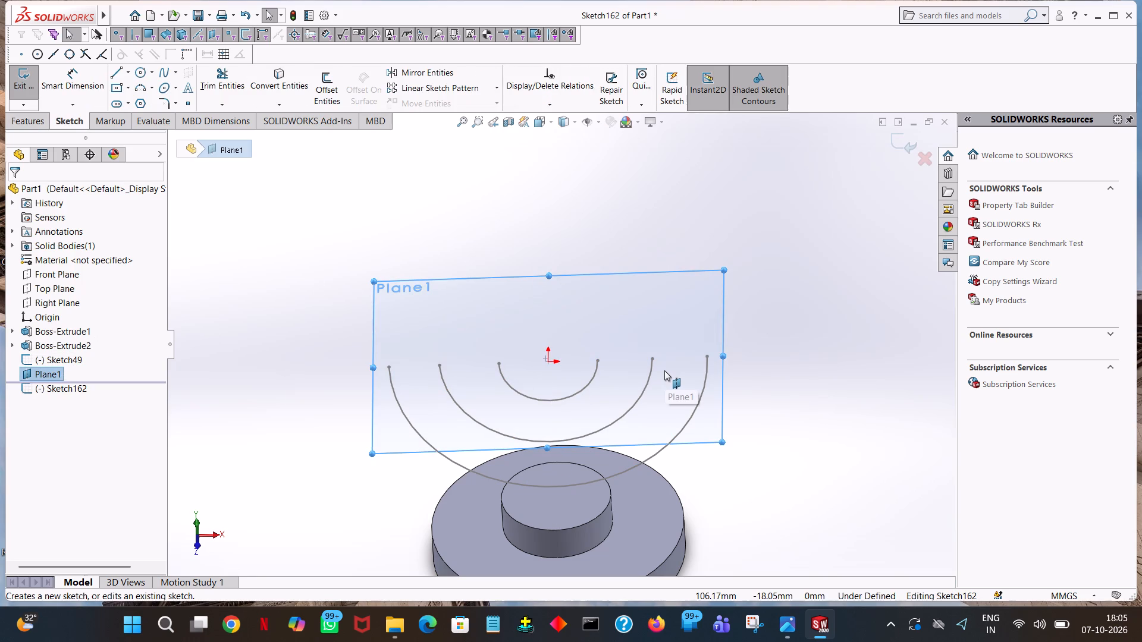
{"action": "key", "text": "space"}
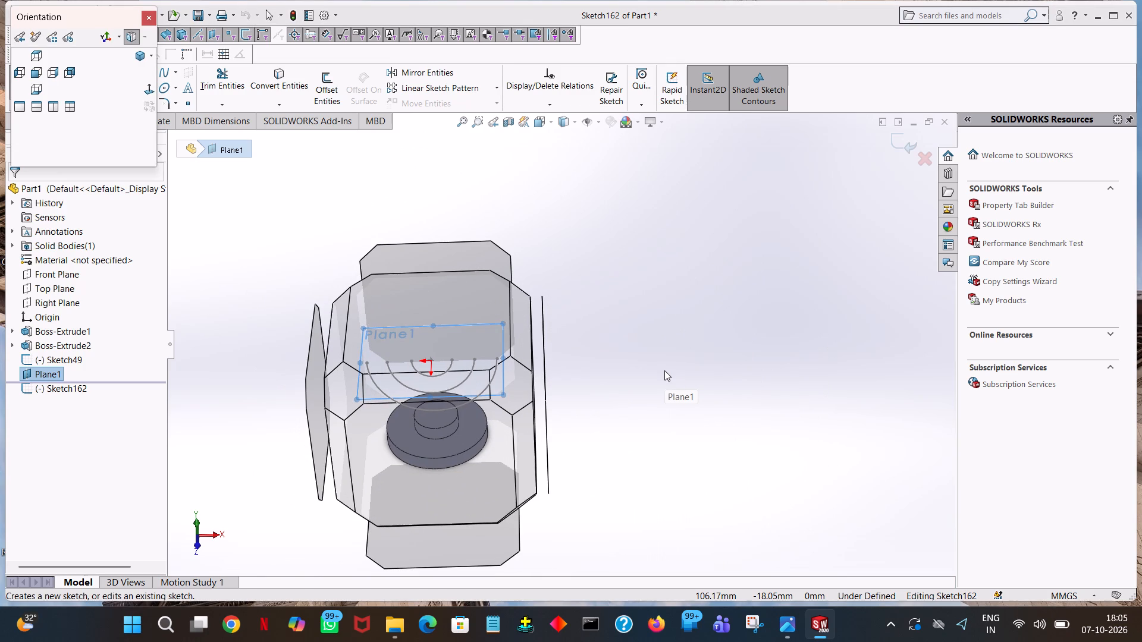
{"action": "left_click", "coordinate": [247, 202]}
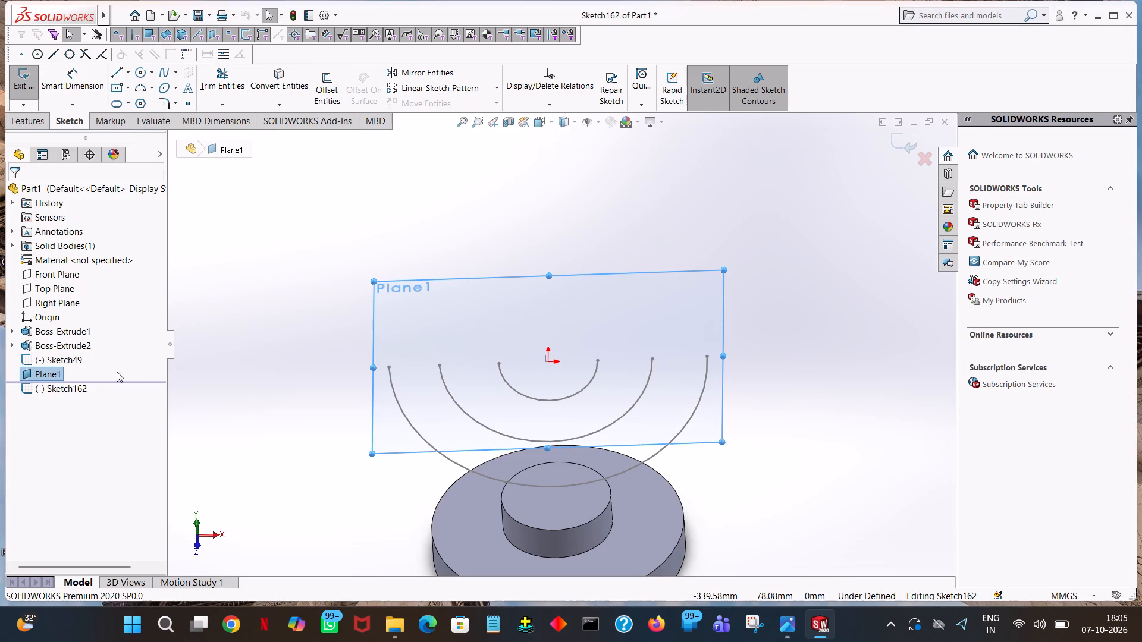
{"action": "left_click", "coordinate": [52, 374]}
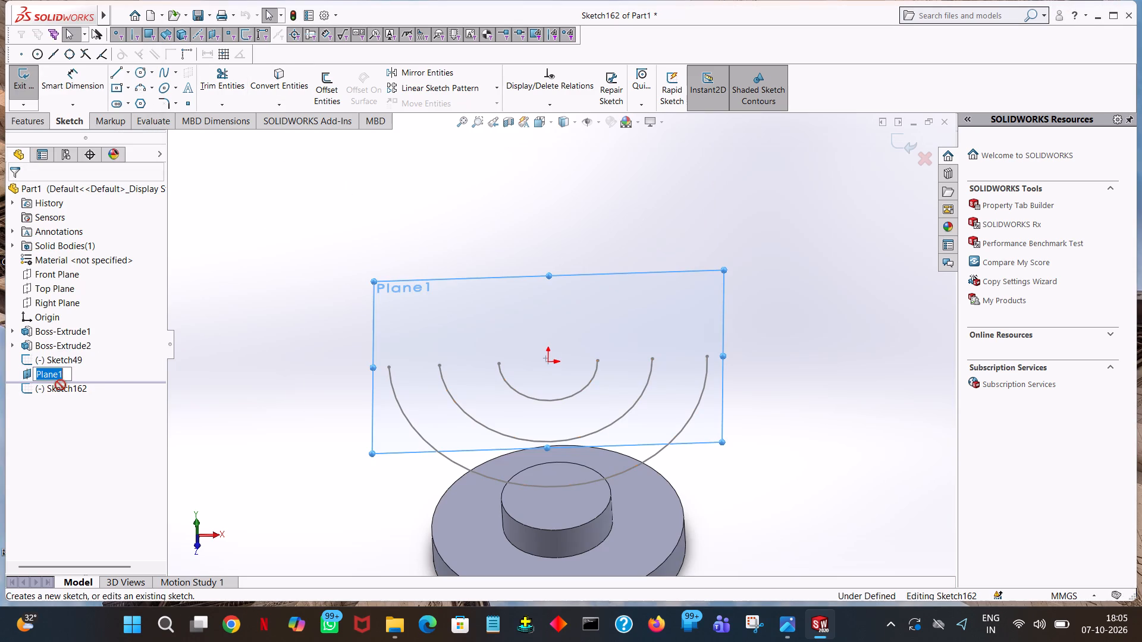
{"action": "left_click", "coordinate": [290, 209]}
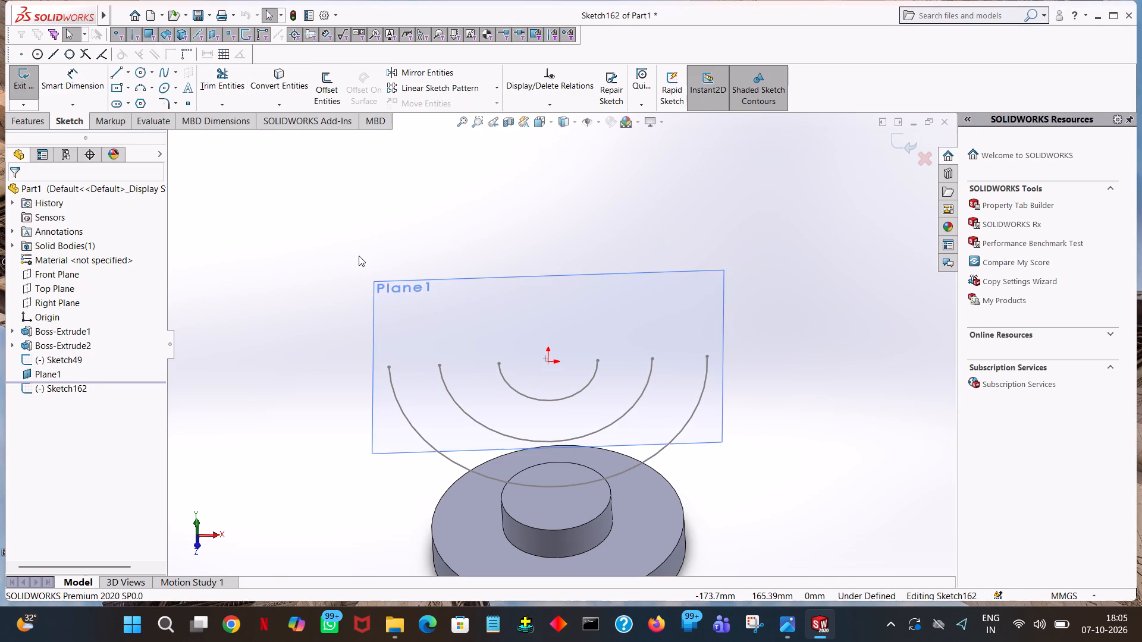
{"action": "key", "text": "space"}
{"action": "left_click", "coordinate": [145, 93]}
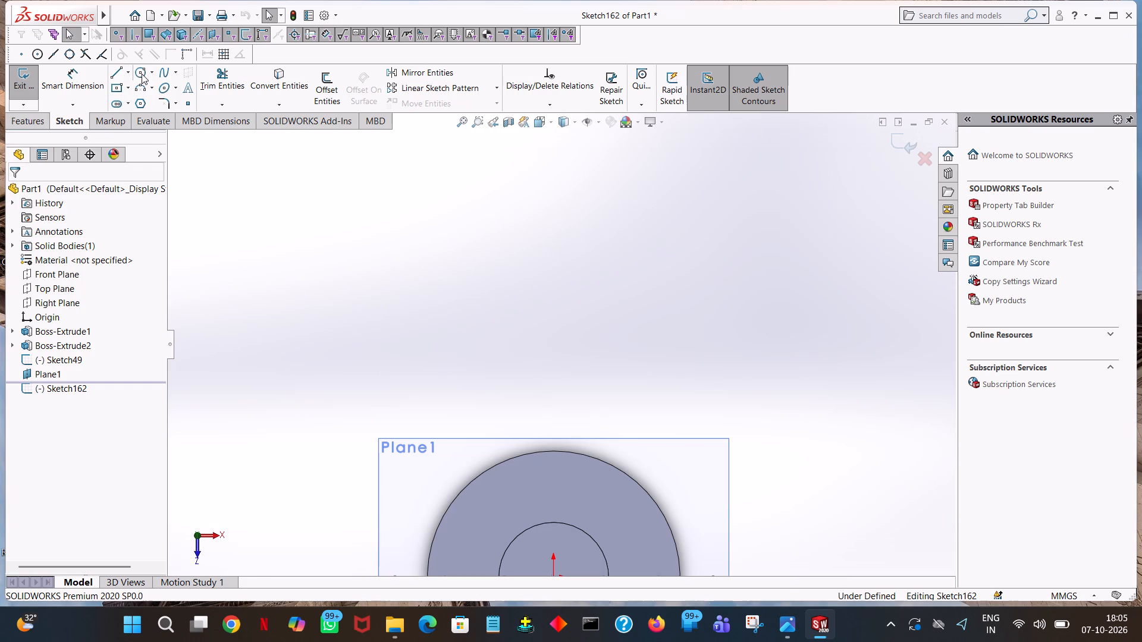
{"action": "middle_click_drag", "start_coordinate": [575, 347], "coordinate": [606, 175], "text": "ctrl"}
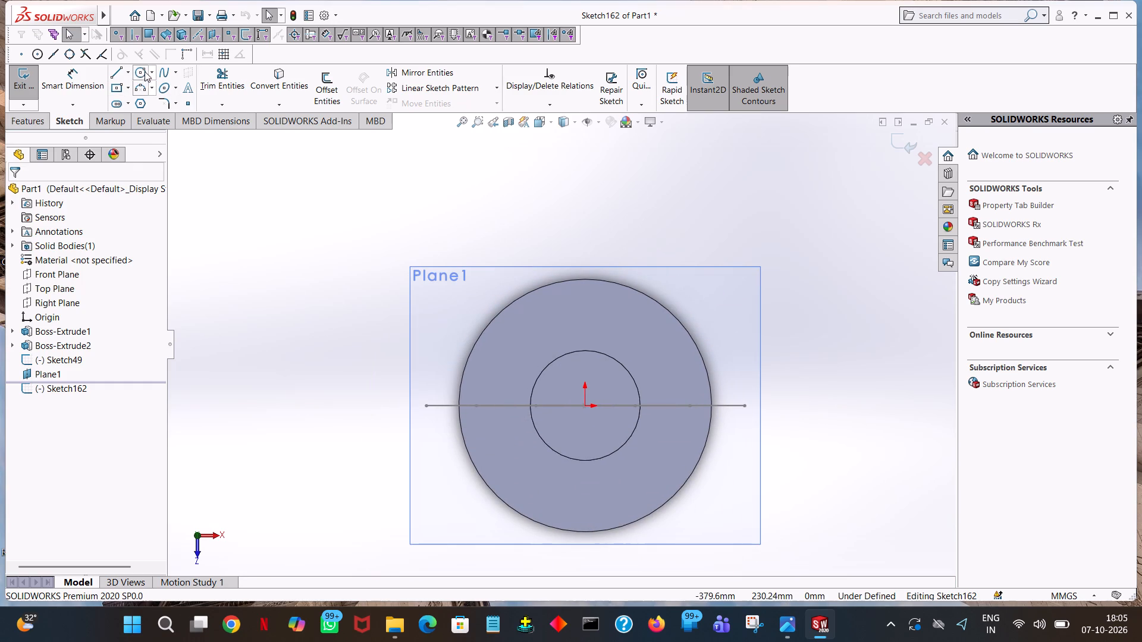
Sketch a circle of radius 50 mm centred on the middle arc's endpoint on the negative X side.
{"action": "left_click", "coordinate": [140, 68]}
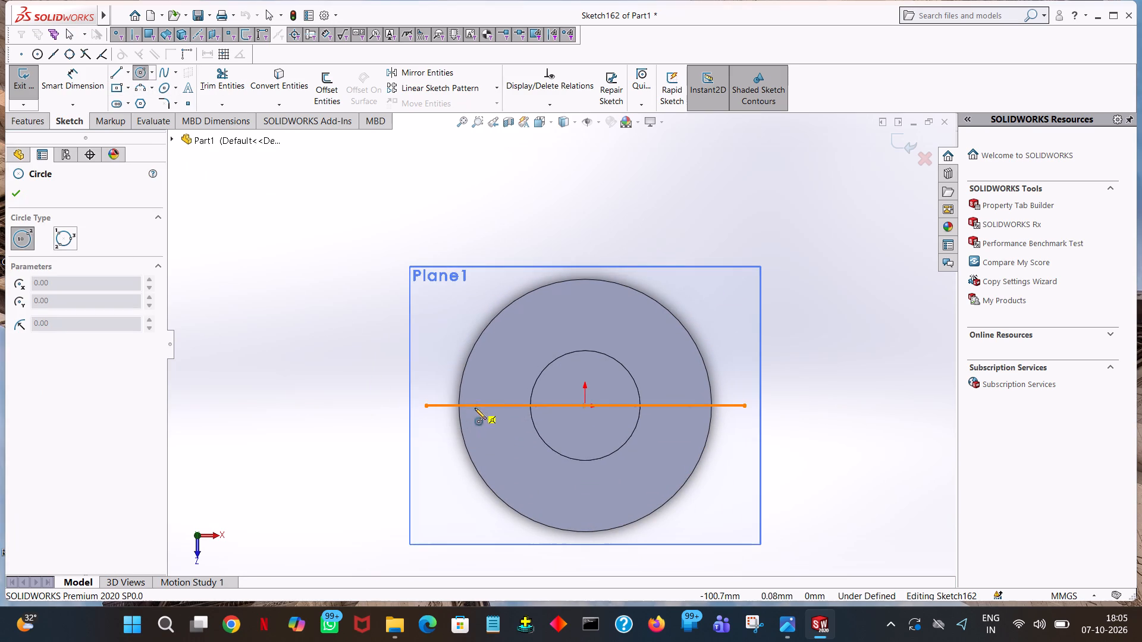
{"action": "left_click", "coordinate": [476, 405]}
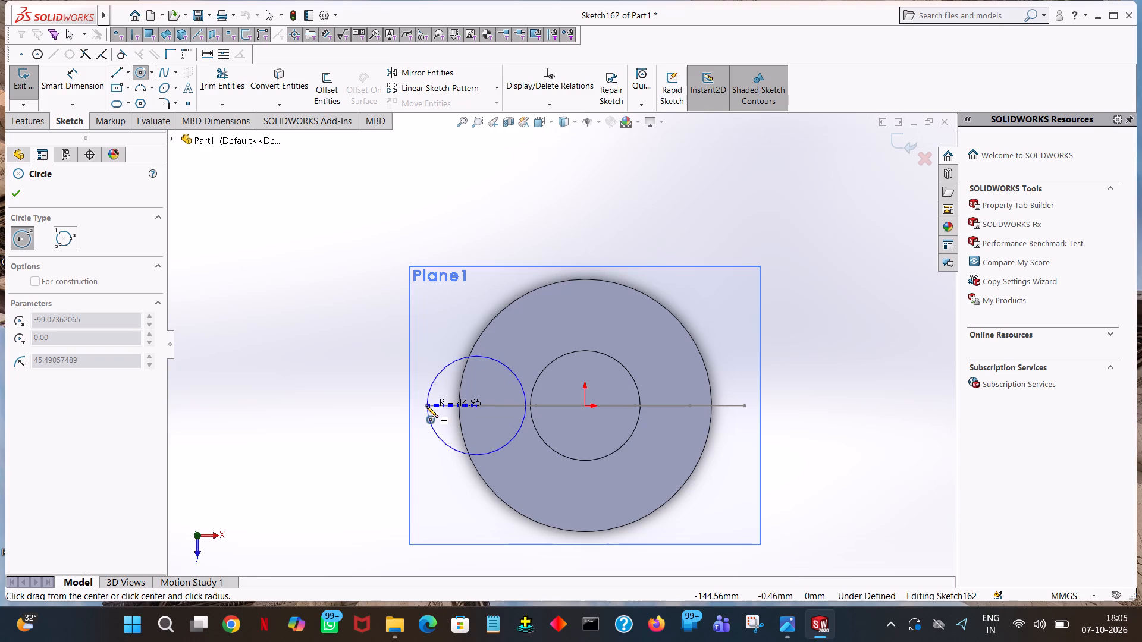
{"action": "left_click", "coordinate": [426, 406]}
{"action": "type", "text": "50"}
{"action": "key", "text": "Return"}
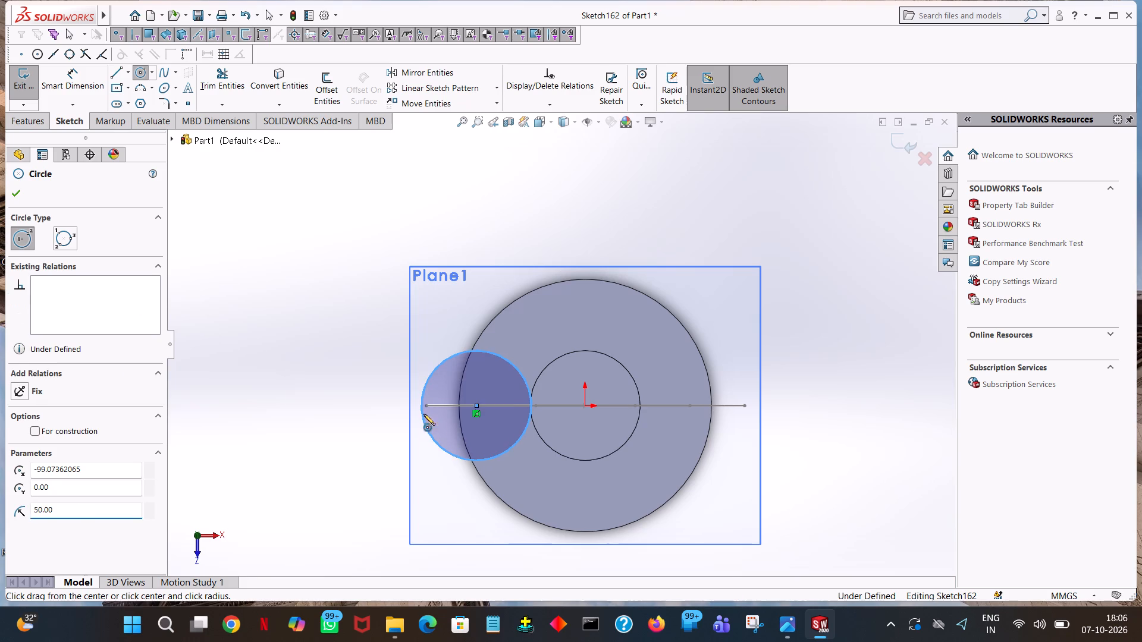
{"action": "middle_click_drag", "start_coordinate": [715, 466], "coordinate": [696, 257]}
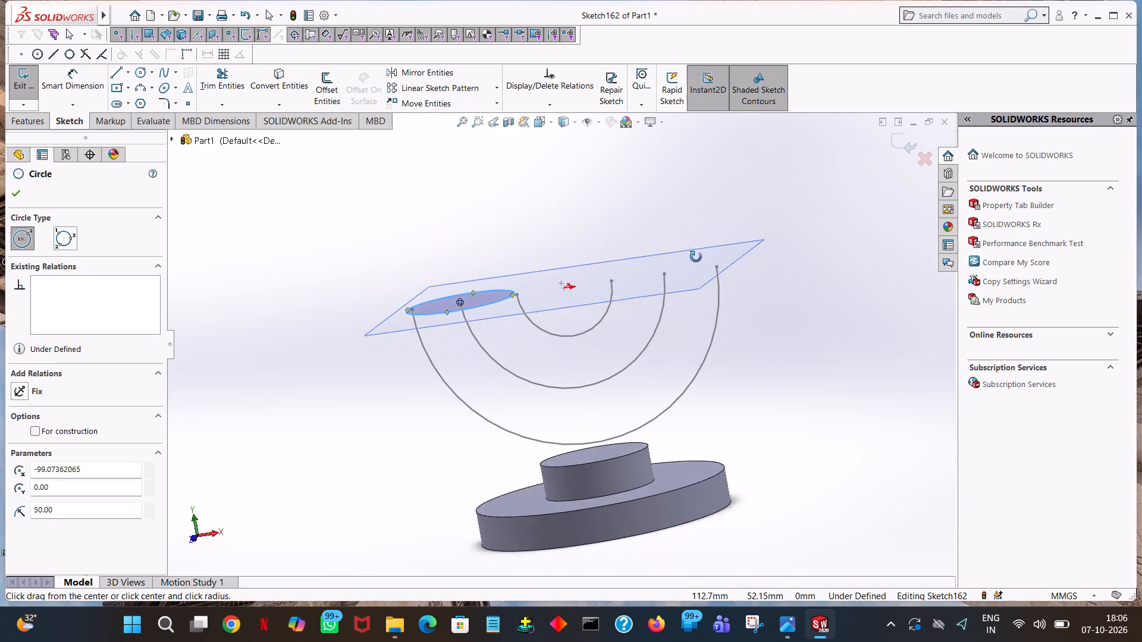
{"action": "middle_click_drag", "start_coordinate": [696, 257], "coordinate": [711, 221]}
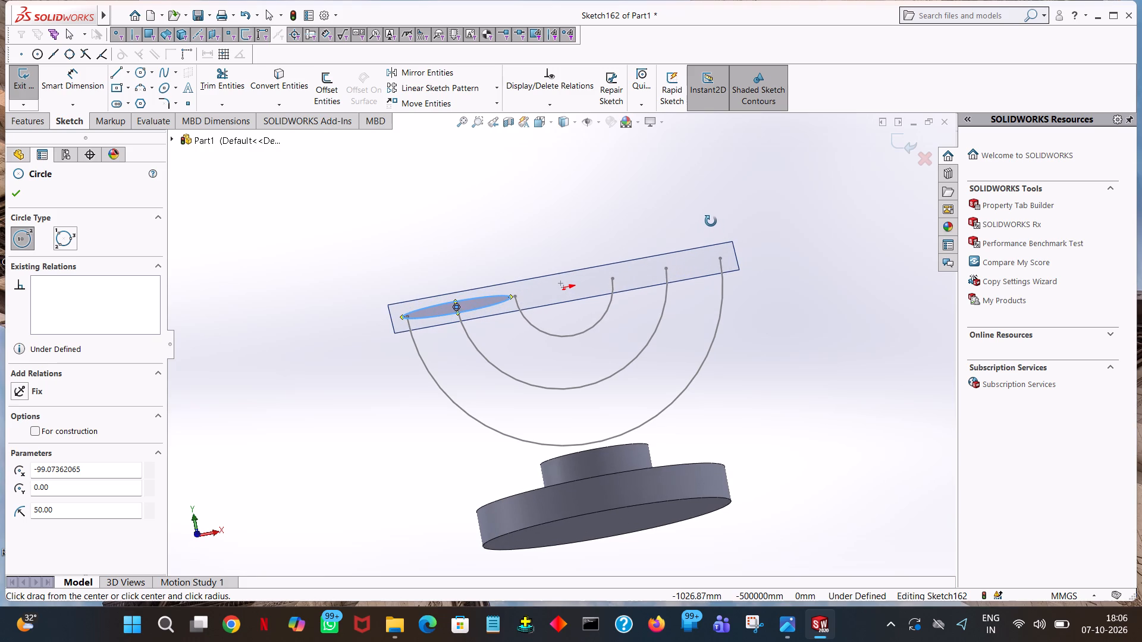
{"action": "middle_click_drag", "start_coordinate": [711, 221], "coordinate": [720, 289]}
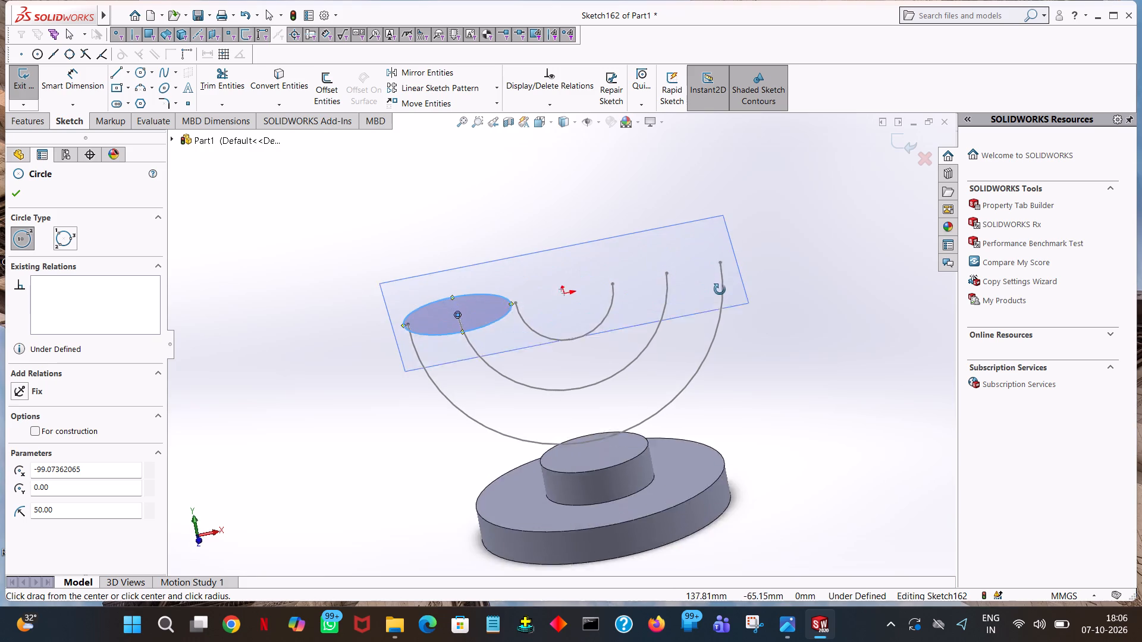
{"action": "middle_click_drag", "start_coordinate": [720, 289], "coordinate": [728, 481]}
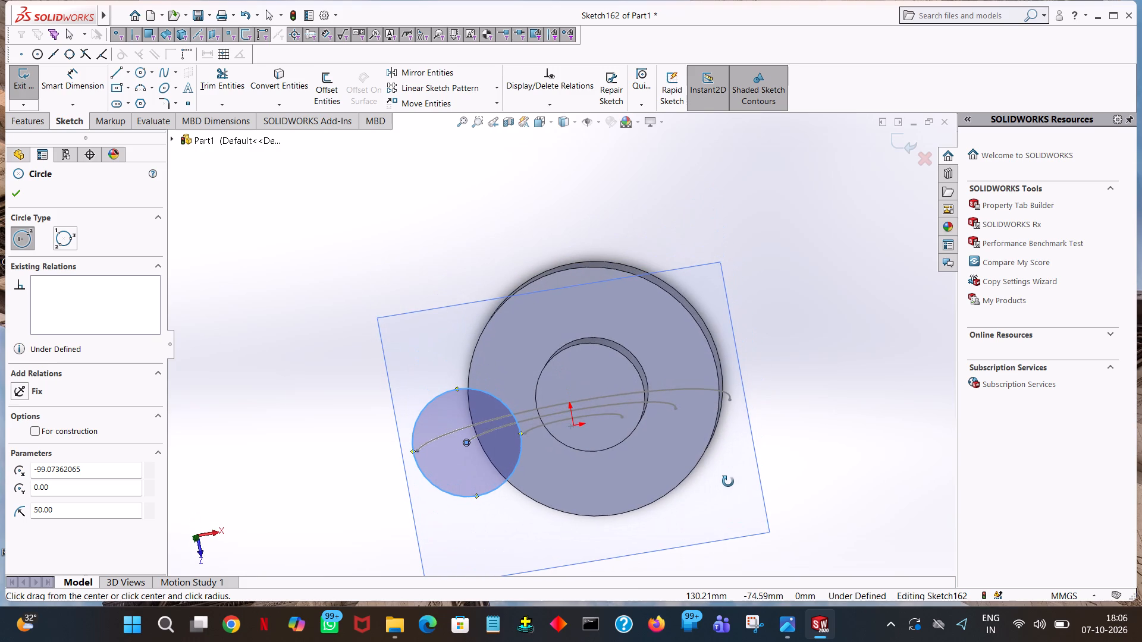
{"action": "middle_click_drag", "start_coordinate": [728, 481], "coordinate": [705, 235]}
{"action": "left_click", "coordinate": [21, 185]}
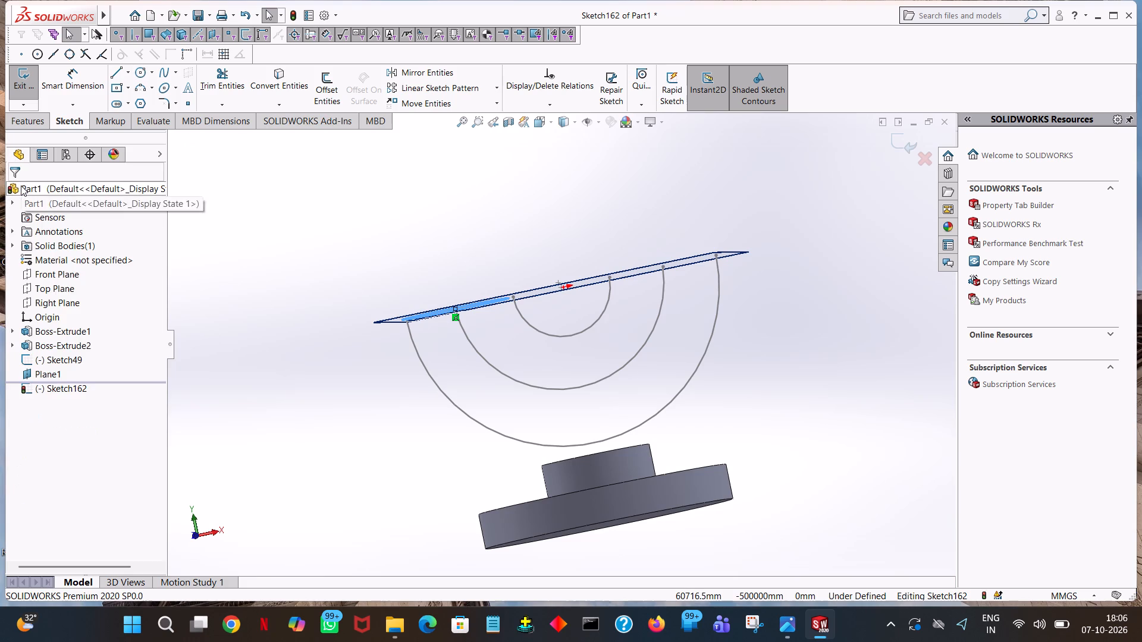
Sweep the circle along the middle arc as a one-direction thin feature, 18 mm thick, with the wall direction reversed inward.
{"action": "left_click", "coordinate": [27, 122]}
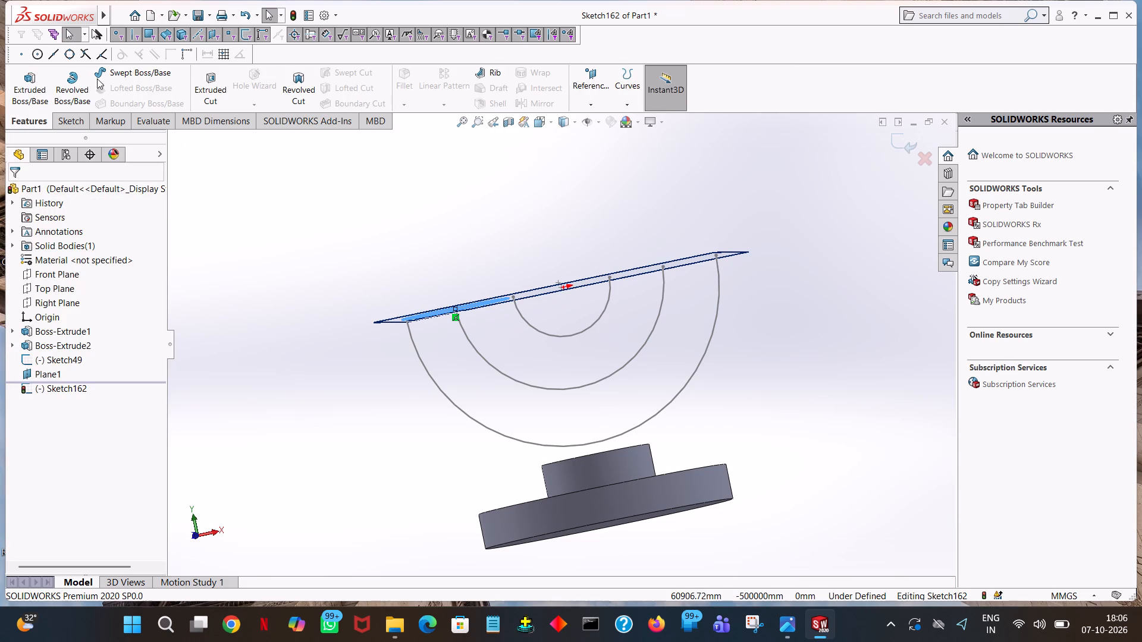
{"action": "left_click", "coordinate": [149, 68]}
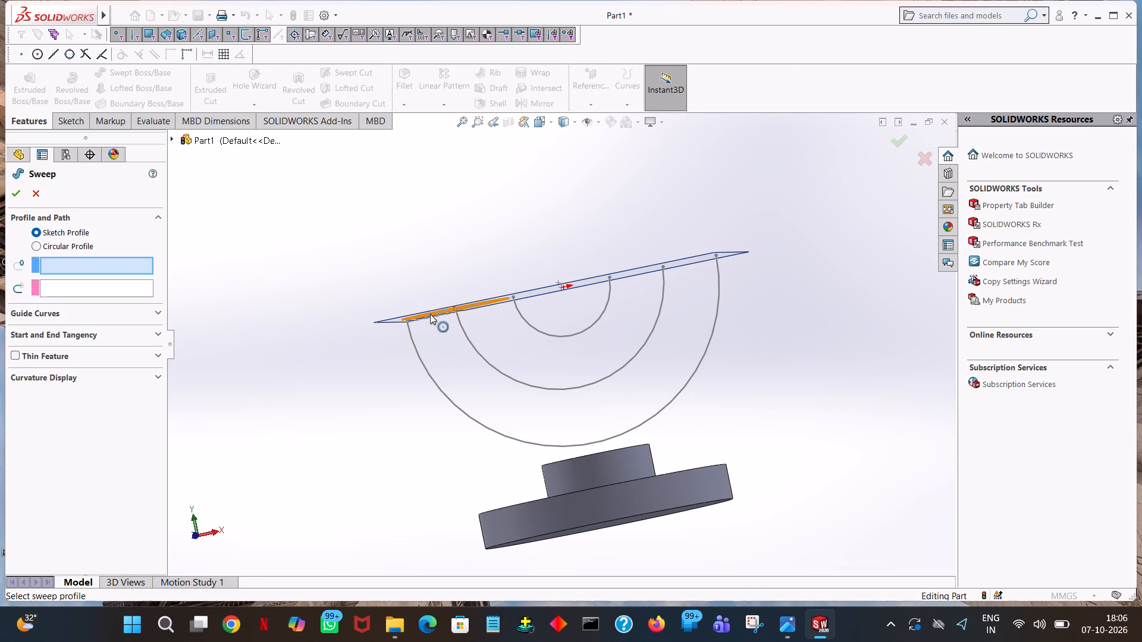
{"action": "left_click", "coordinate": [430, 314]}
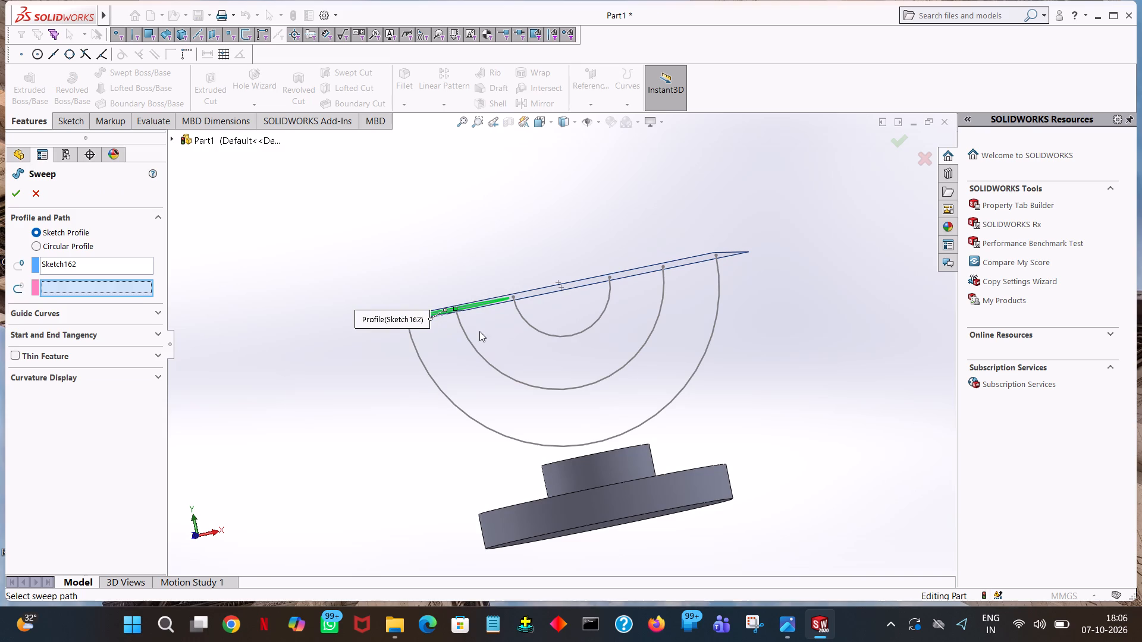
{"action": "left_click", "coordinate": [480, 353]}
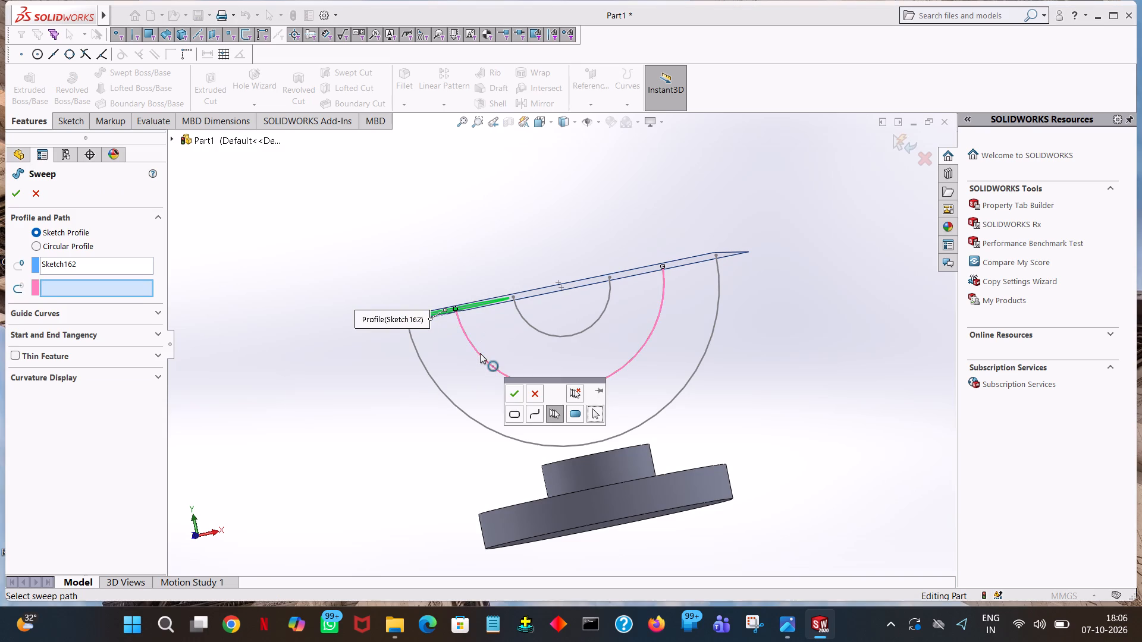
{"action": "left_click", "coordinate": [516, 395]}
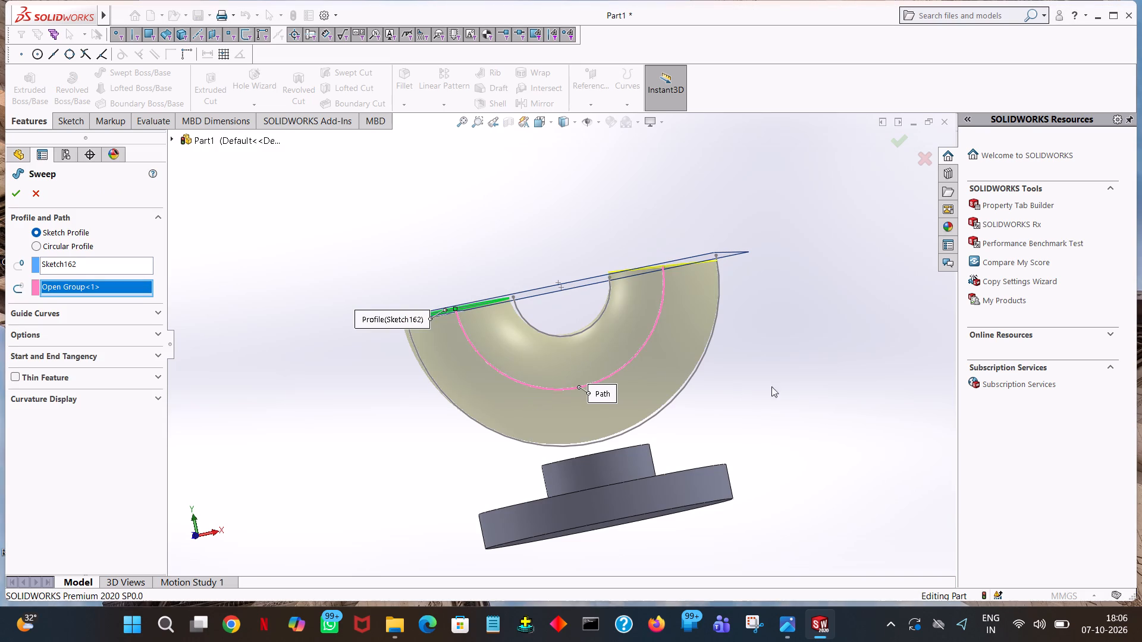
{"action": "middle_click_drag", "start_coordinate": [888, 292], "coordinate": [889, 306]}
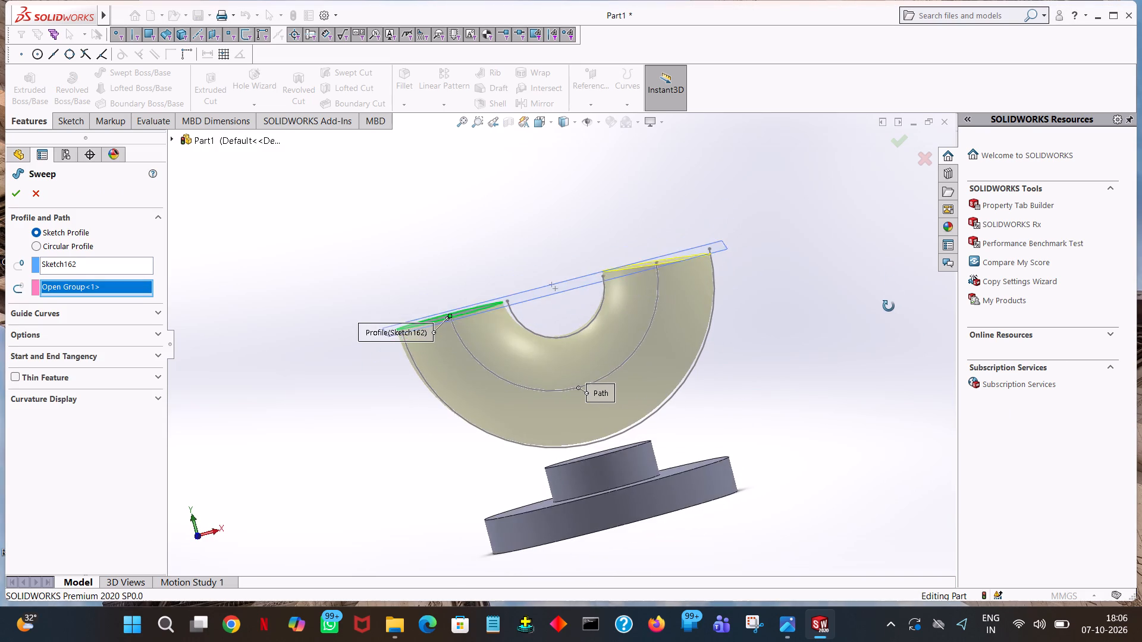
{"action": "middle_click_drag", "start_coordinate": [889, 306], "coordinate": [886, 303]}
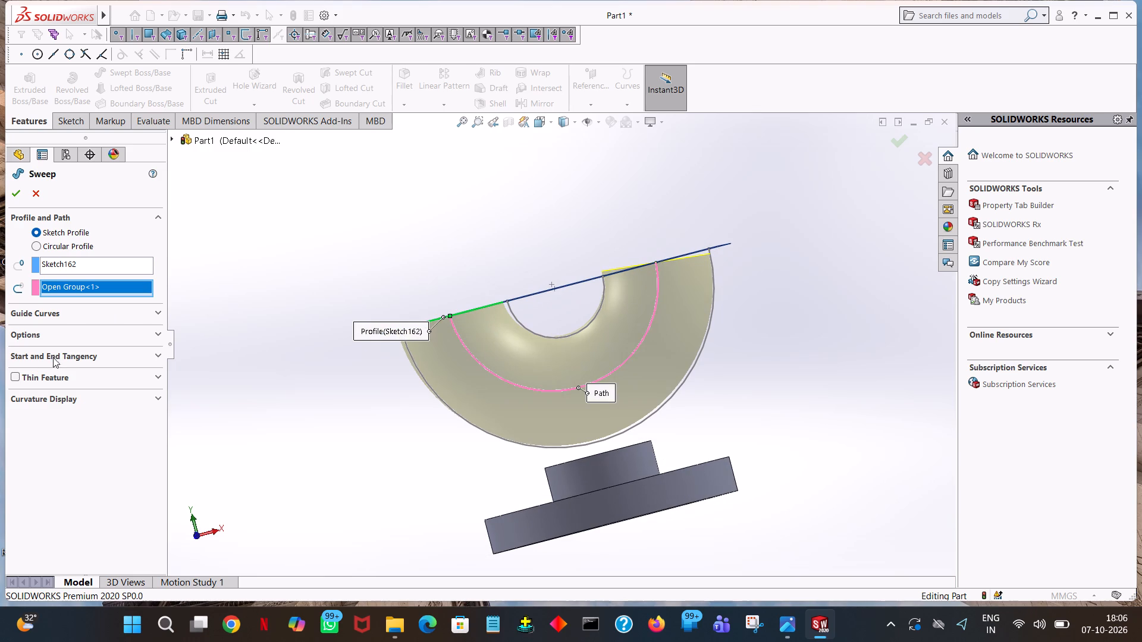
{"action": "left_click", "coordinate": [14, 374]}
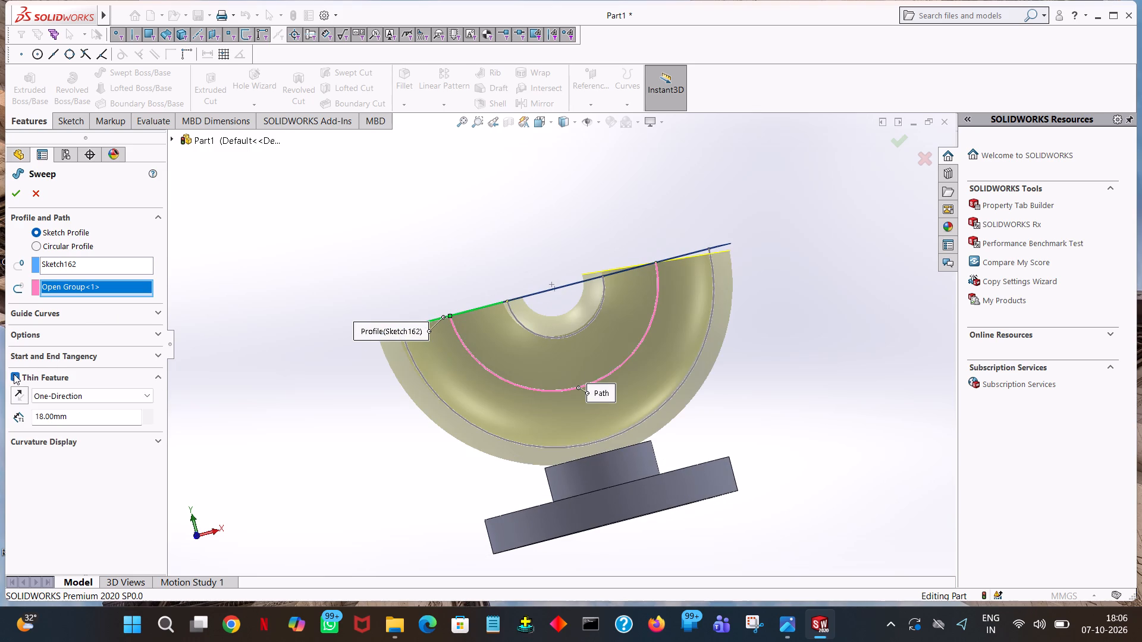
{"action": "middle_click_drag", "start_coordinate": [301, 395], "coordinate": [291, 339]}
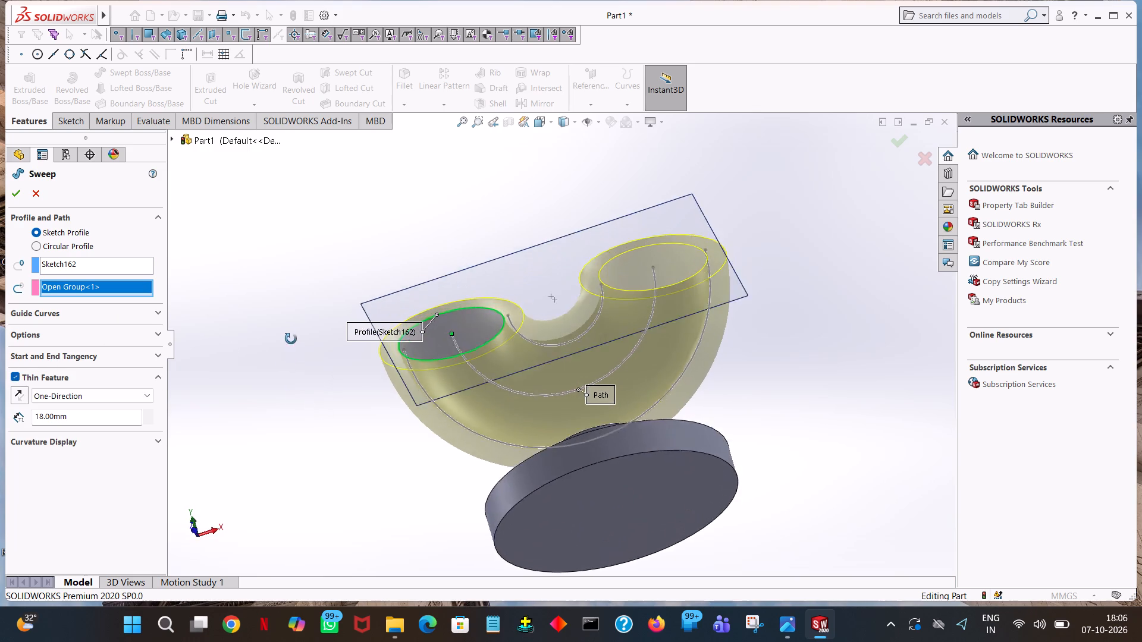
{"action": "middle_click_drag", "start_coordinate": [291, 339], "coordinate": [308, 419]}
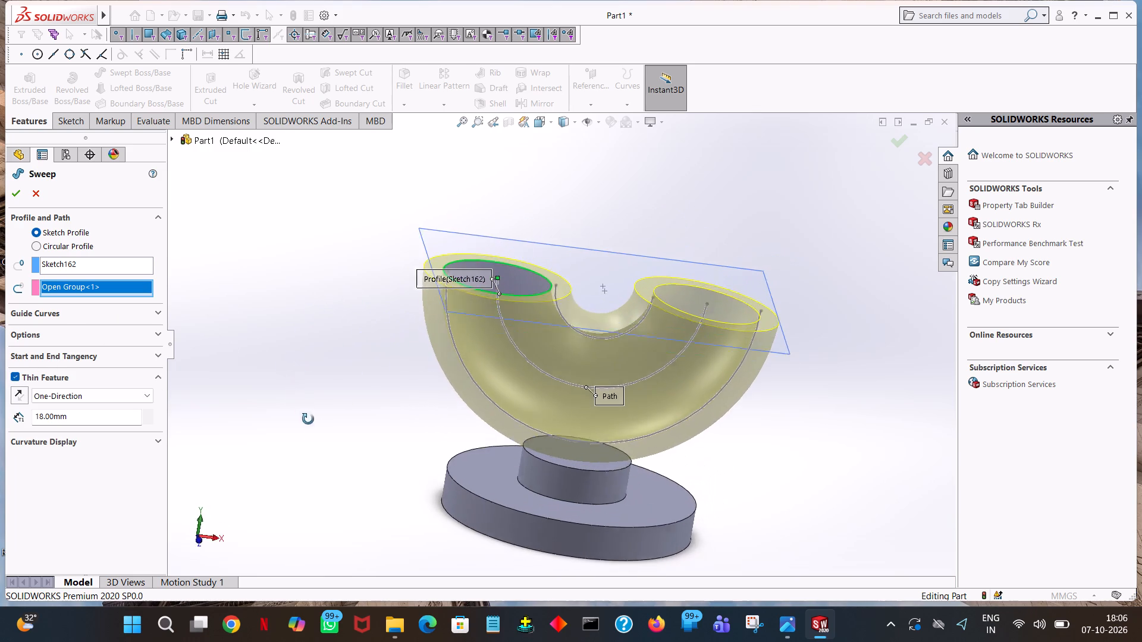
{"action": "middle_click_drag", "start_coordinate": [308, 419], "coordinate": [313, 468]}
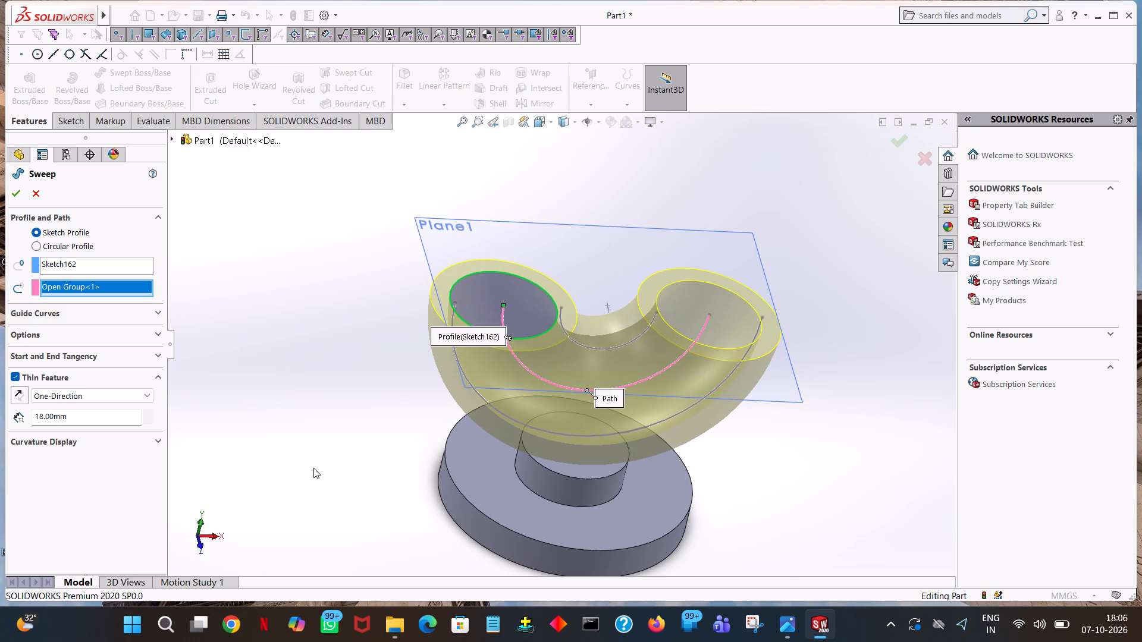
{"action": "left_click", "coordinate": [17, 396]}
{"action": "middle_click_drag", "start_coordinate": [183, 442], "coordinate": [166, 359]}
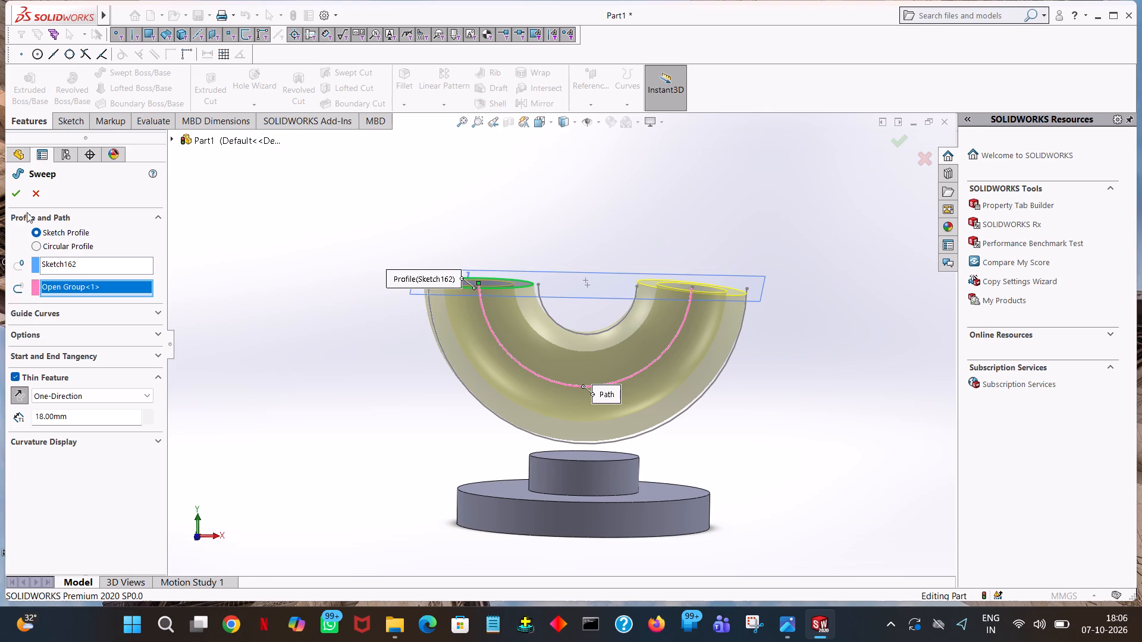
{"action": "left_click", "coordinate": [23, 197]}
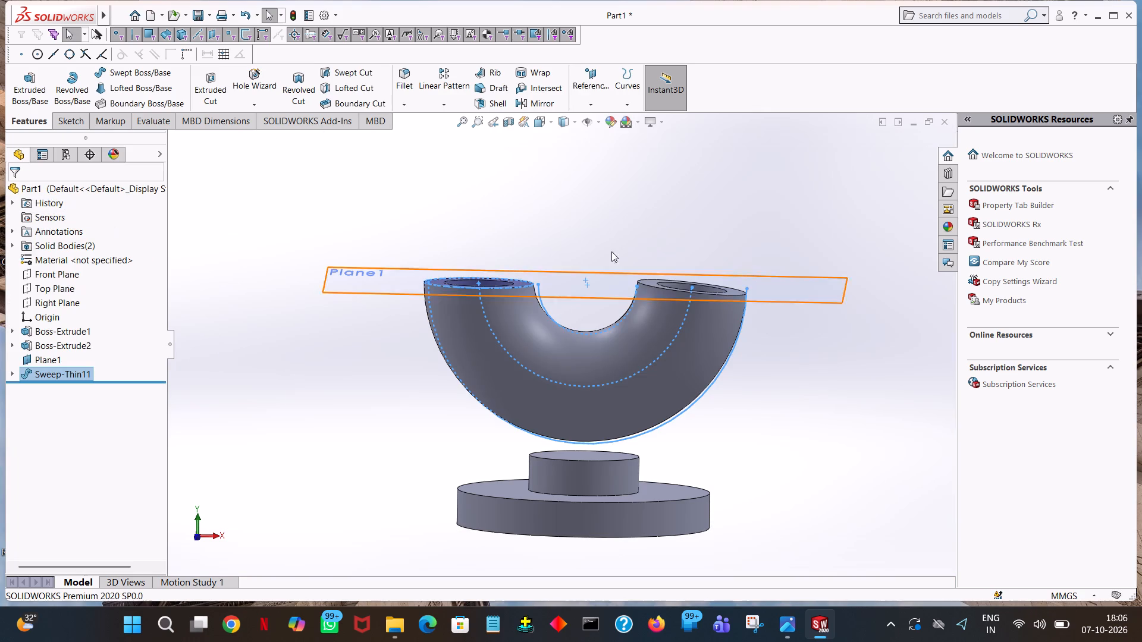
{"action": "left_click", "coordinate": [663, 209]}
Hide the reference plane at the open ends of the U-shaped tube.
{"action": "middle_click_drag", "start_coordinate": [717, 234], "coordinate": [694, 458]}
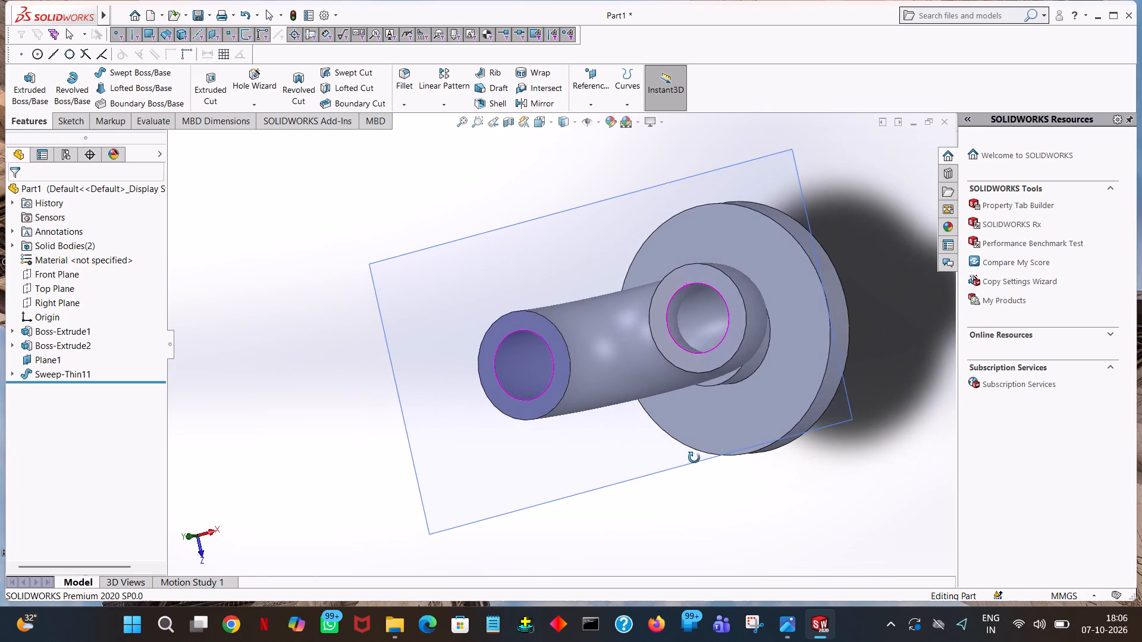
{"action": "middle_click_drag", "start_coordinate": [694, 458], "coordinate": [789, 301]}
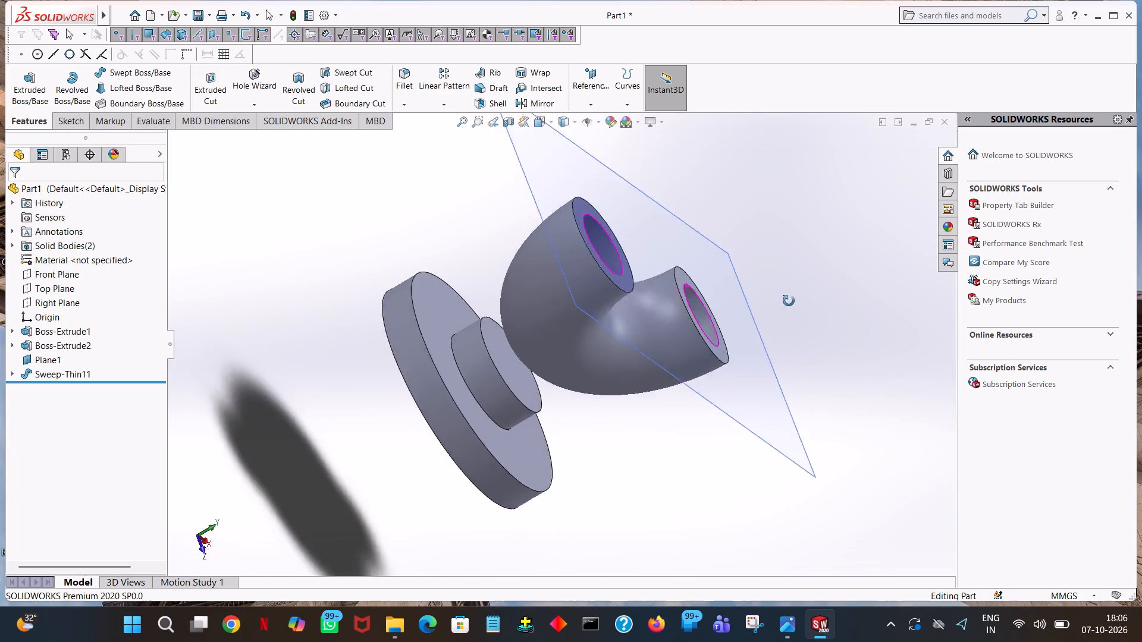
{"action": "middle_click_drag", "start_coordinate": [789, 301], "coordinate": [727, 130]}
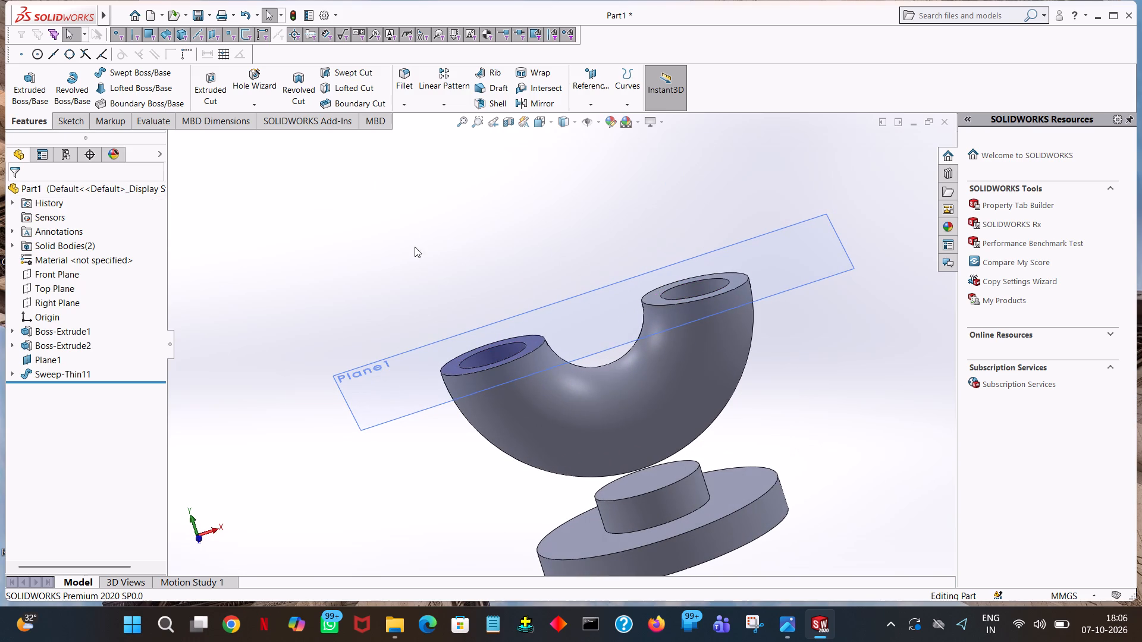
{"action": "left_click", "coordinate": [28, 354]}
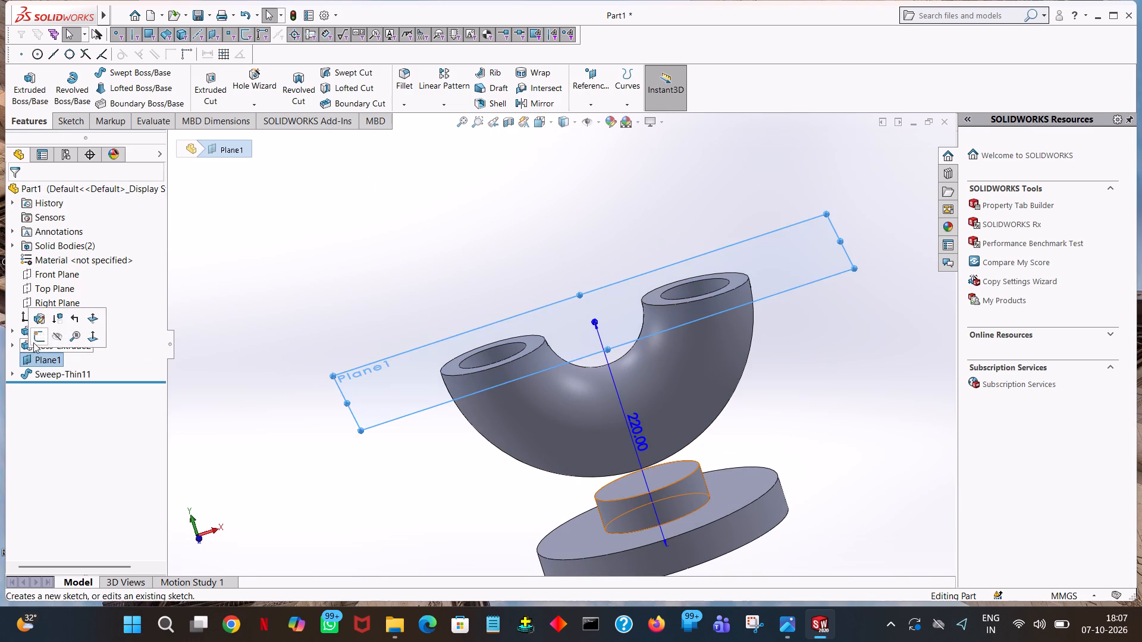
{"action": "left_click", "coordinate": [54, 336]}
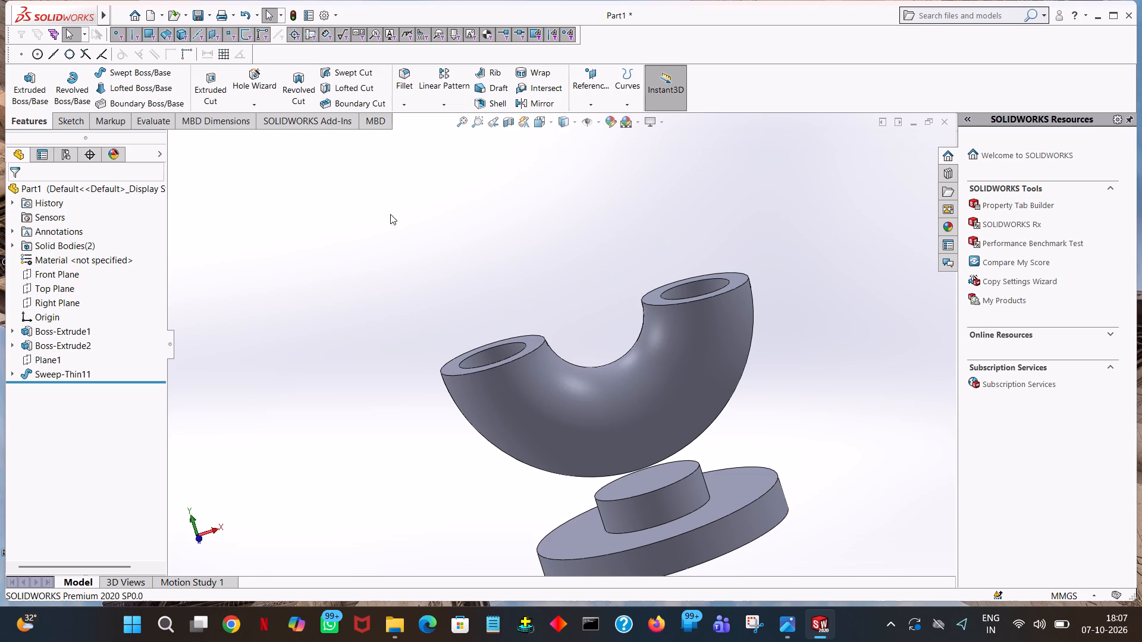
Undo the plane hiding and the thin-walled sweep, going back to editing the circle sketch.
{"action": "left_click", "coordinate": [34, 93]}
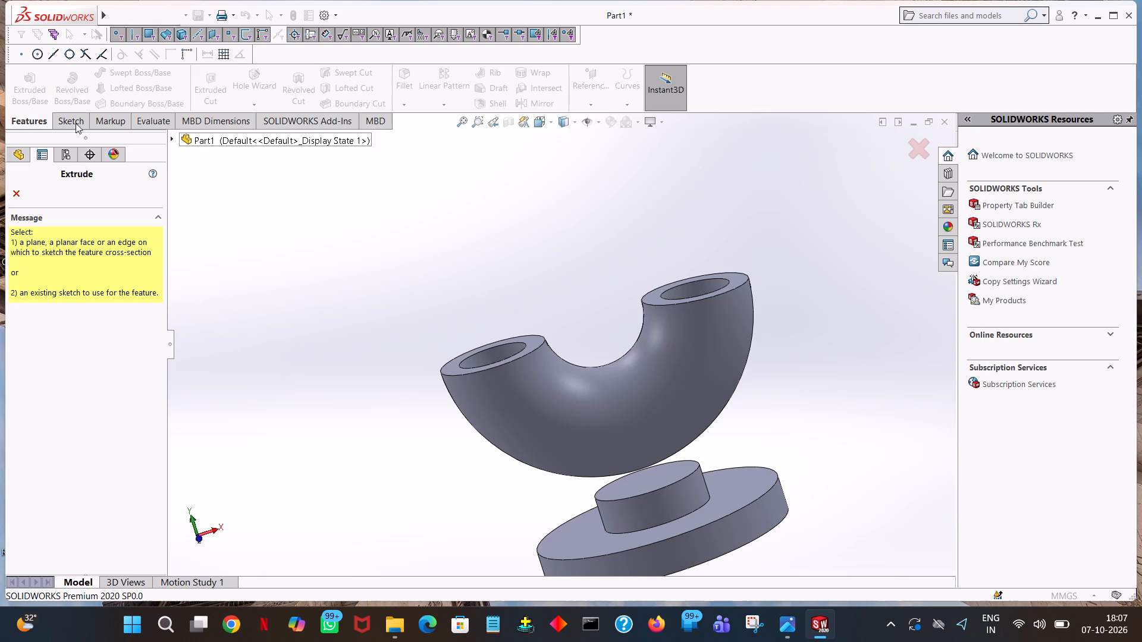
{"action": "left_click", "coordinate": [21, 195]}
{"action": "left_click", "coordinate": [240, 15]}
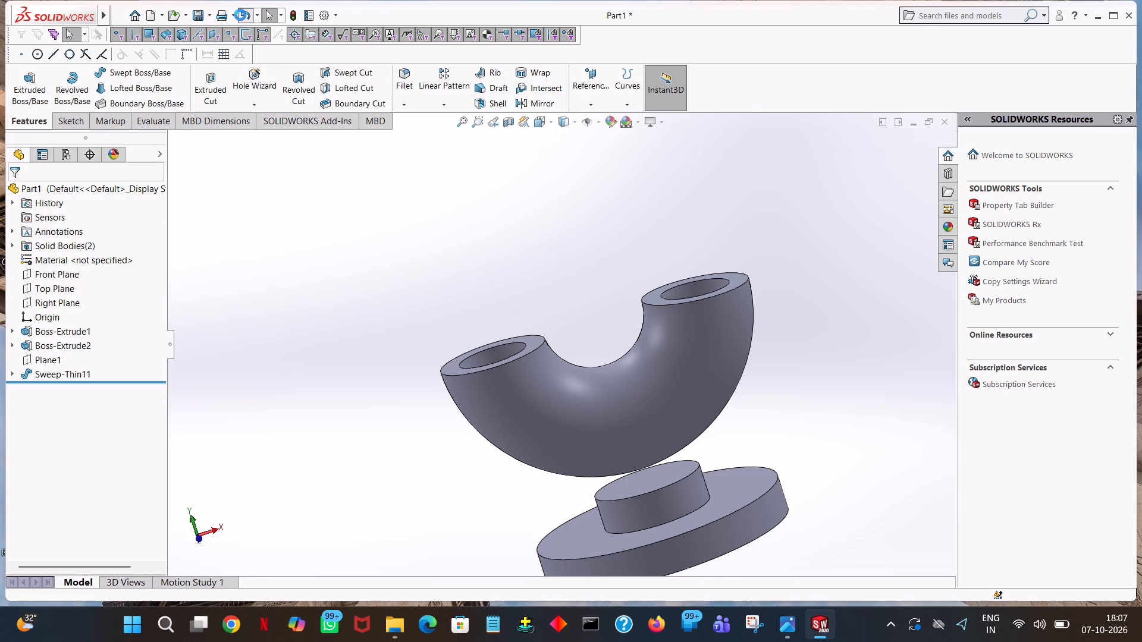
{"action": "left_click", "coordinate": [240, 15]}
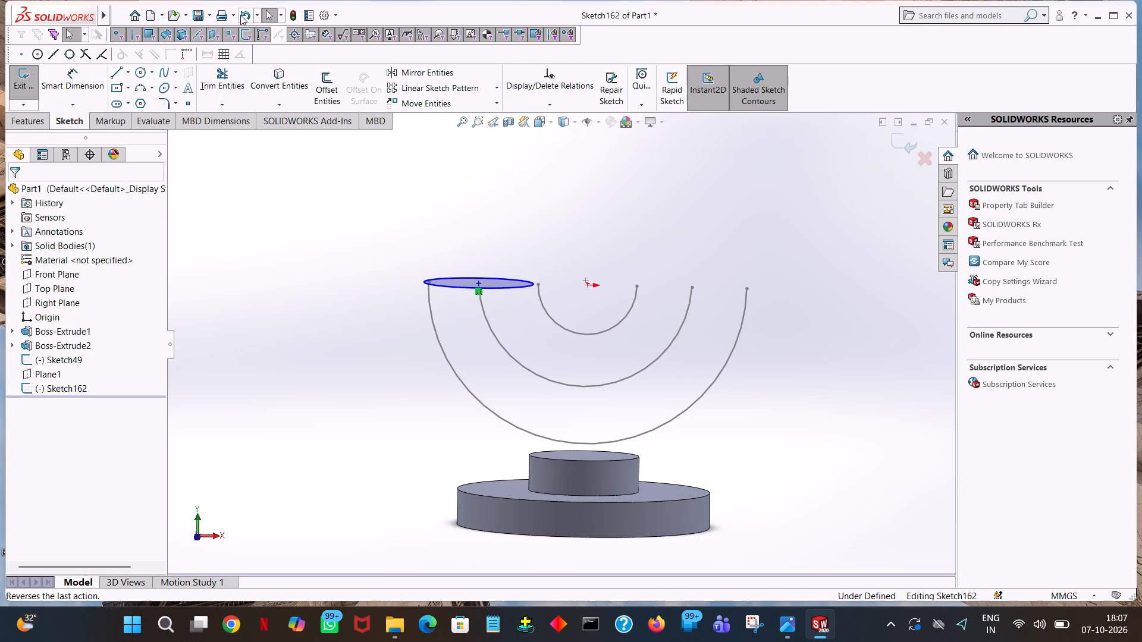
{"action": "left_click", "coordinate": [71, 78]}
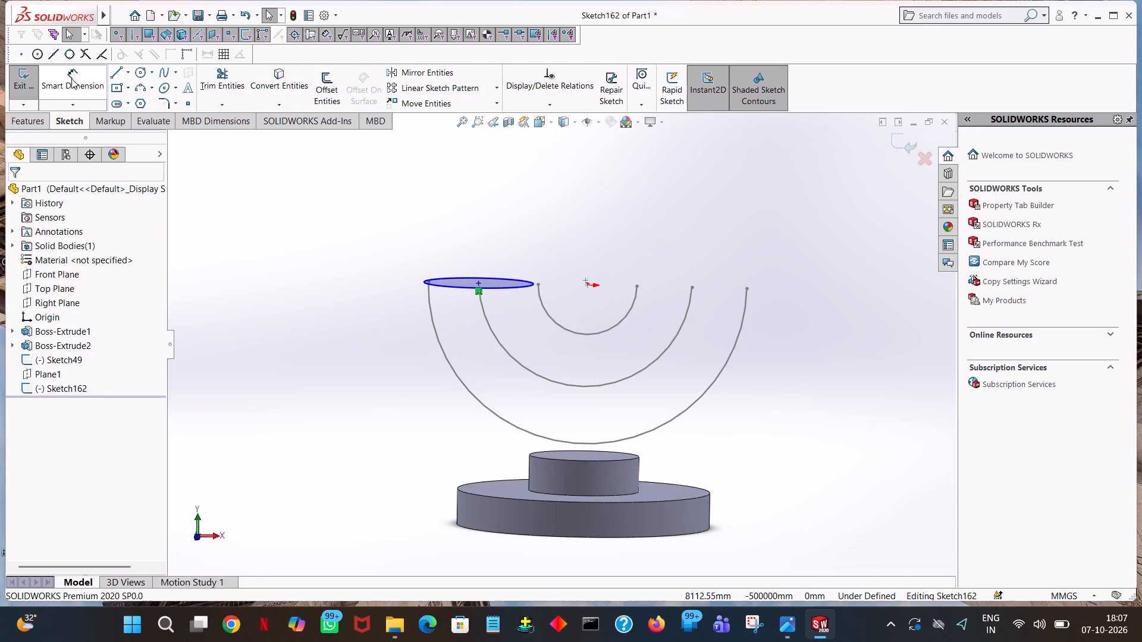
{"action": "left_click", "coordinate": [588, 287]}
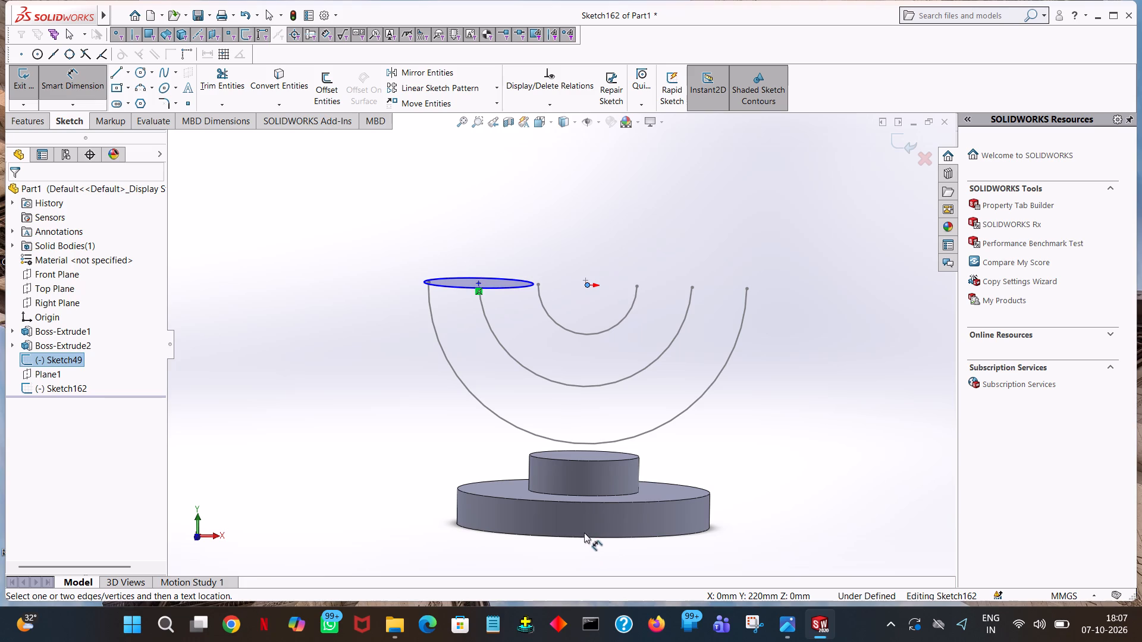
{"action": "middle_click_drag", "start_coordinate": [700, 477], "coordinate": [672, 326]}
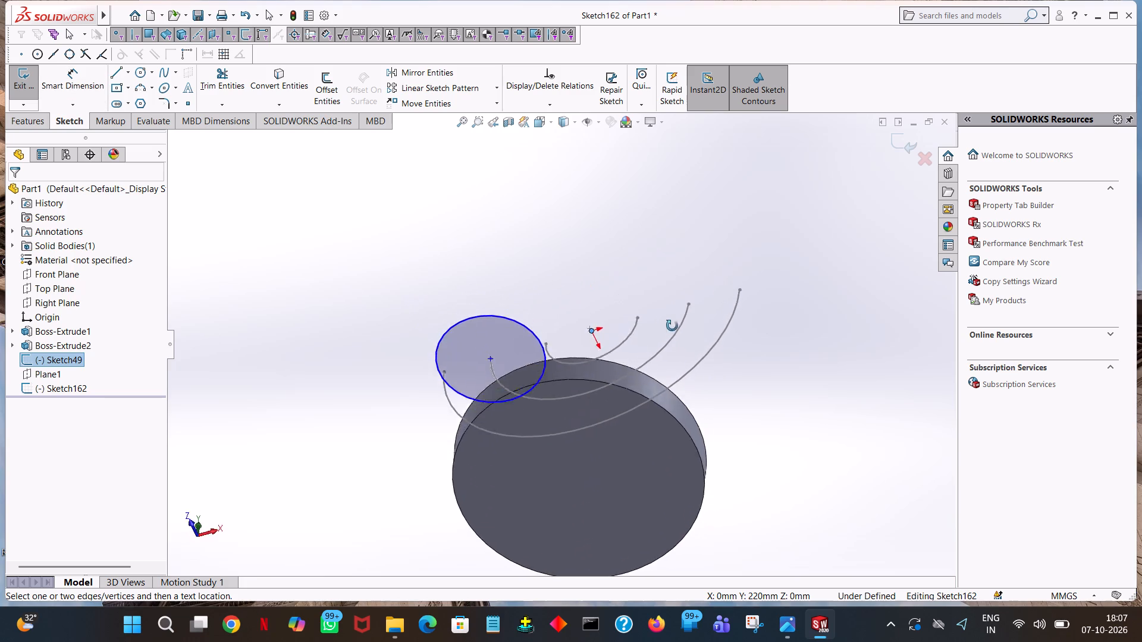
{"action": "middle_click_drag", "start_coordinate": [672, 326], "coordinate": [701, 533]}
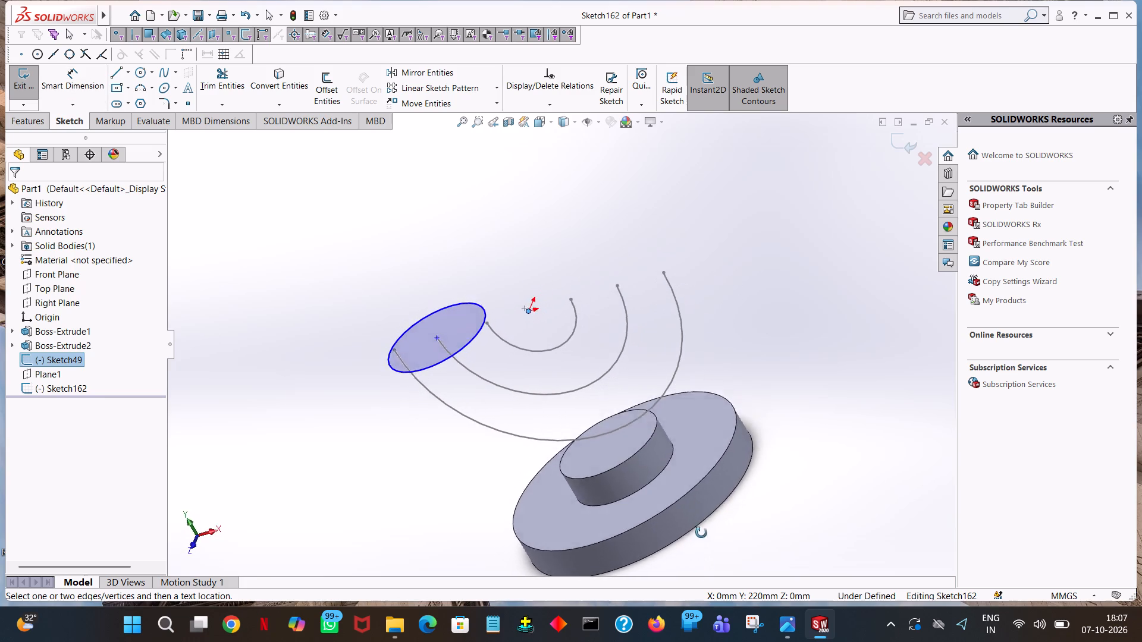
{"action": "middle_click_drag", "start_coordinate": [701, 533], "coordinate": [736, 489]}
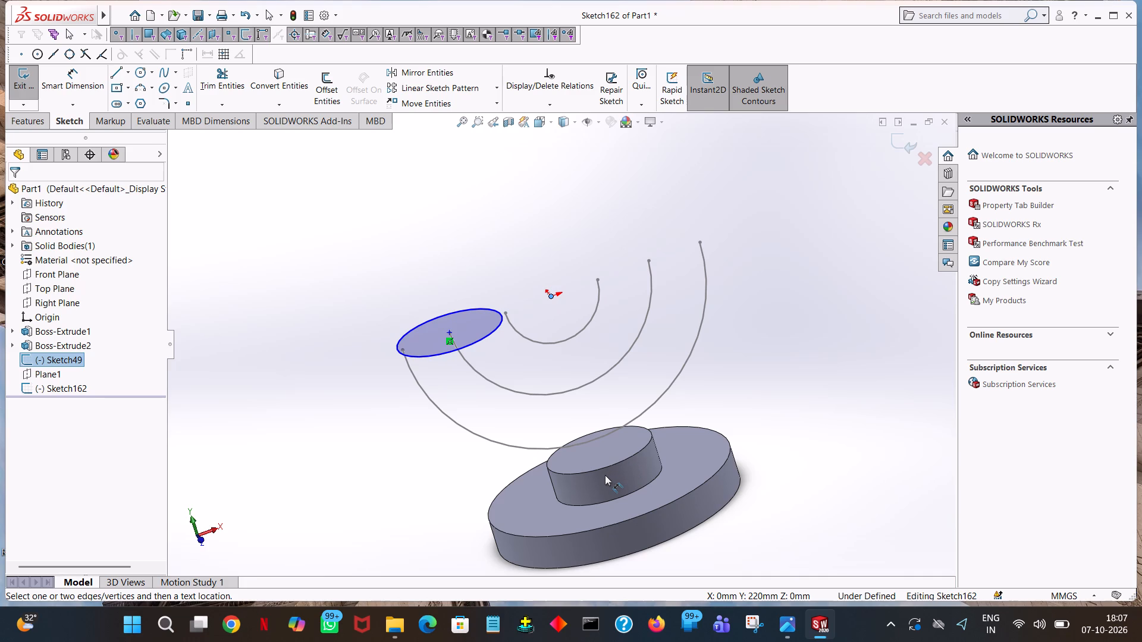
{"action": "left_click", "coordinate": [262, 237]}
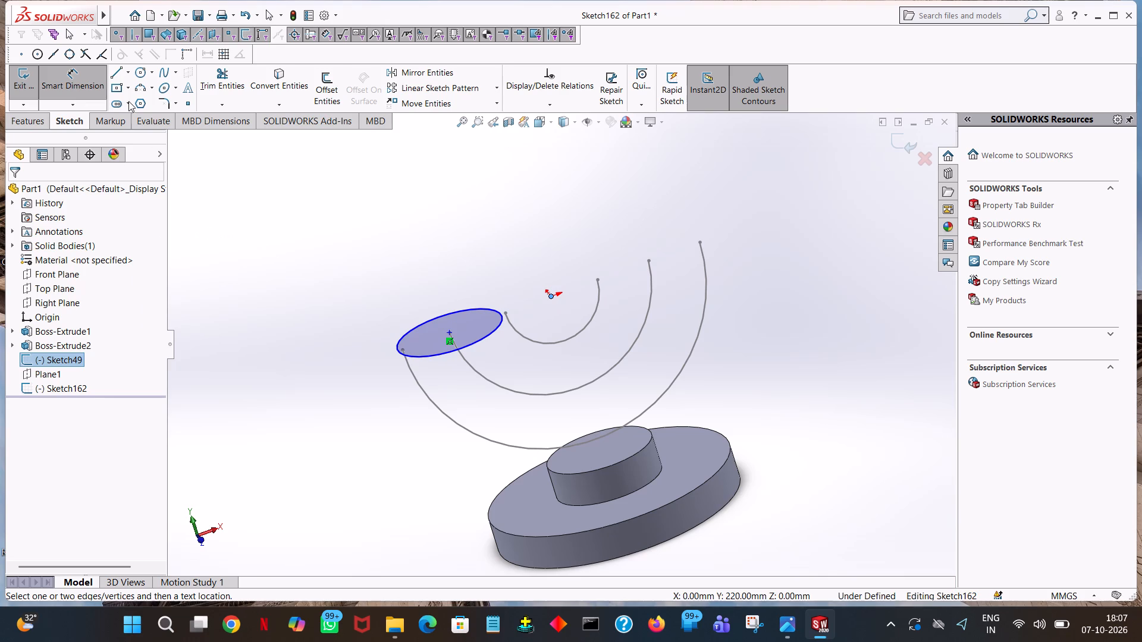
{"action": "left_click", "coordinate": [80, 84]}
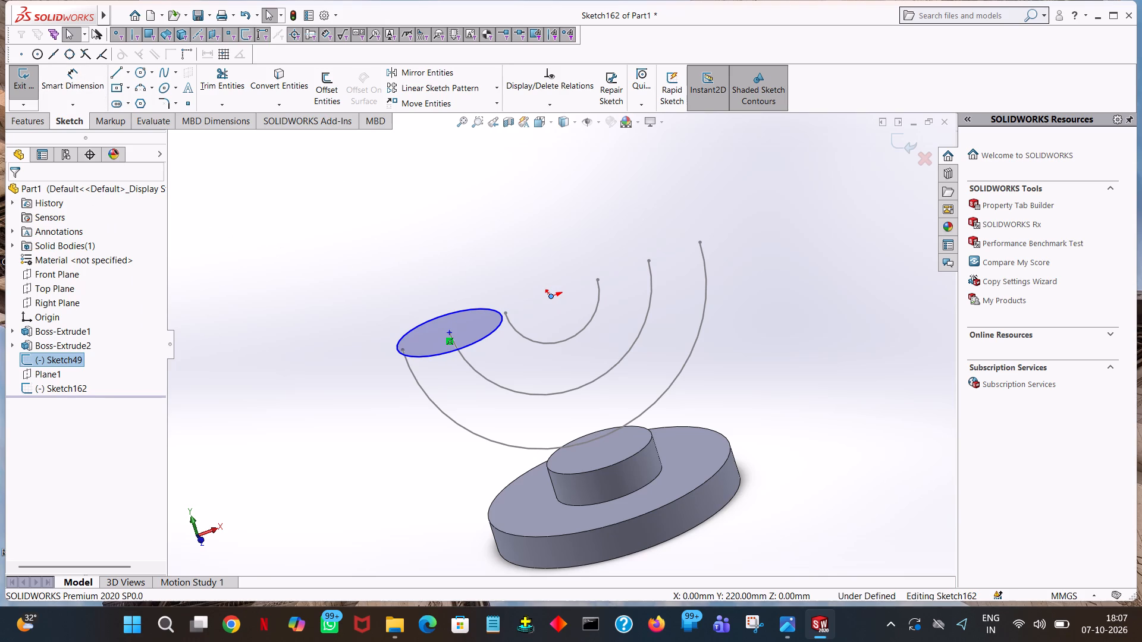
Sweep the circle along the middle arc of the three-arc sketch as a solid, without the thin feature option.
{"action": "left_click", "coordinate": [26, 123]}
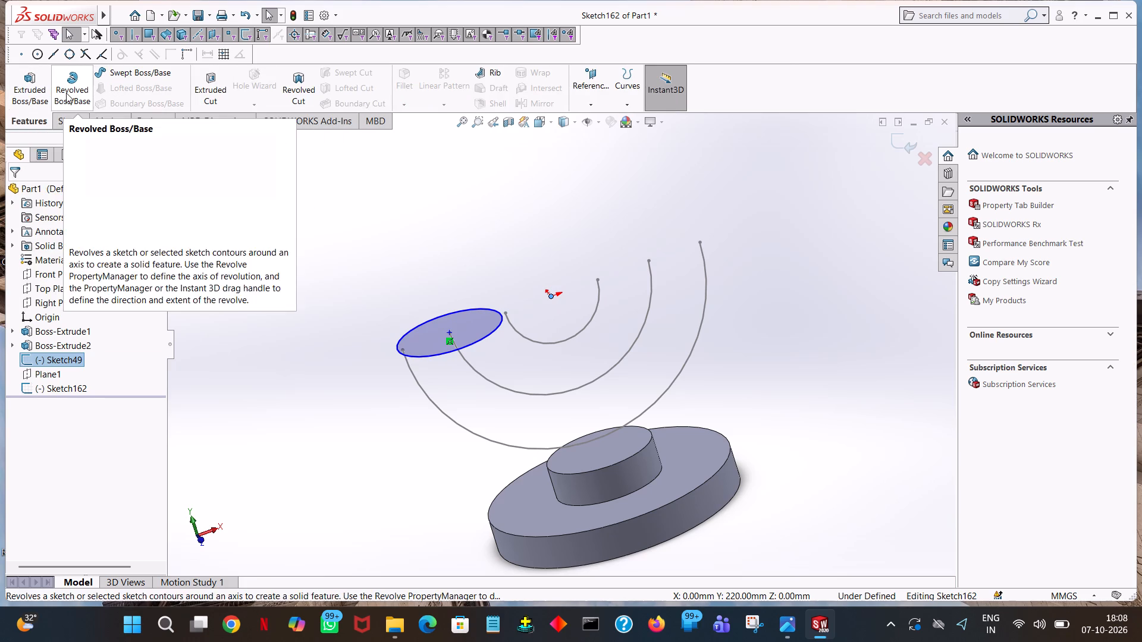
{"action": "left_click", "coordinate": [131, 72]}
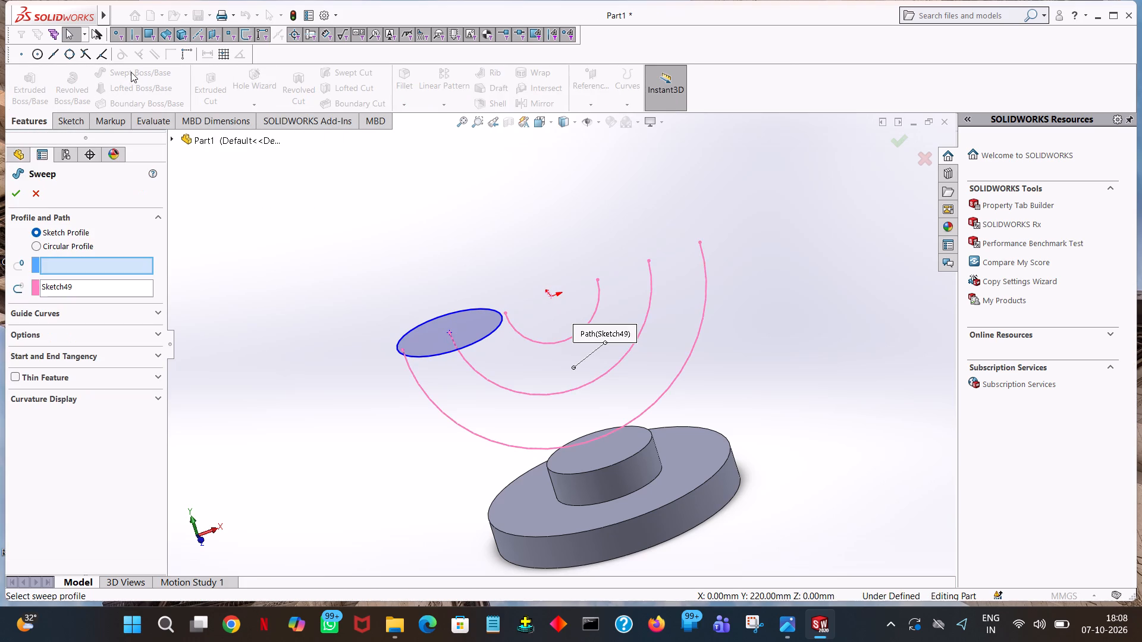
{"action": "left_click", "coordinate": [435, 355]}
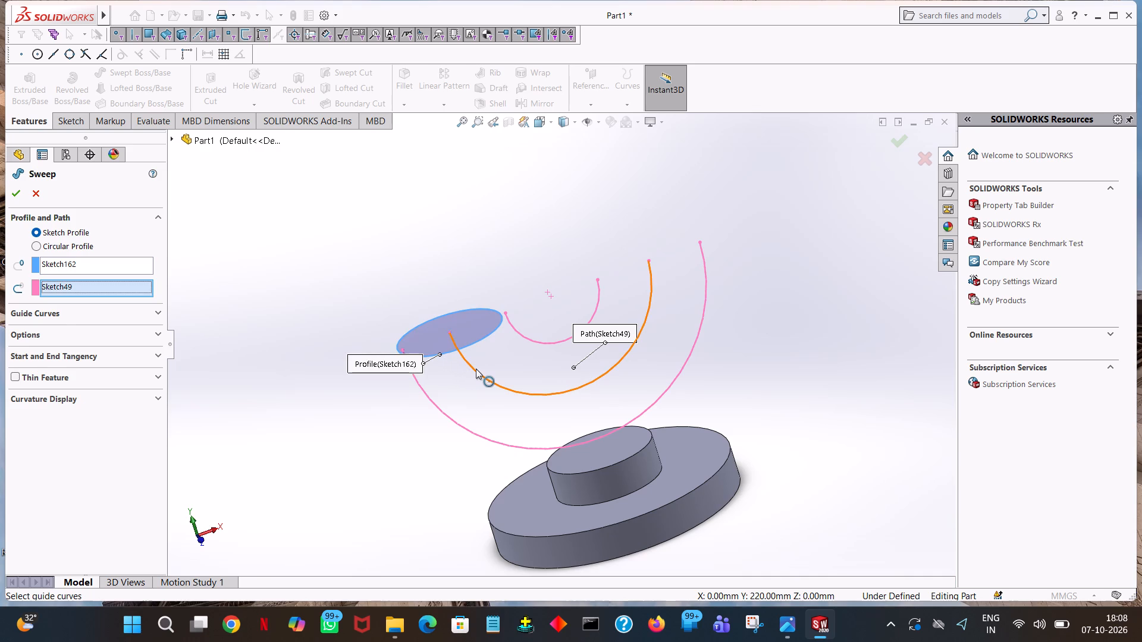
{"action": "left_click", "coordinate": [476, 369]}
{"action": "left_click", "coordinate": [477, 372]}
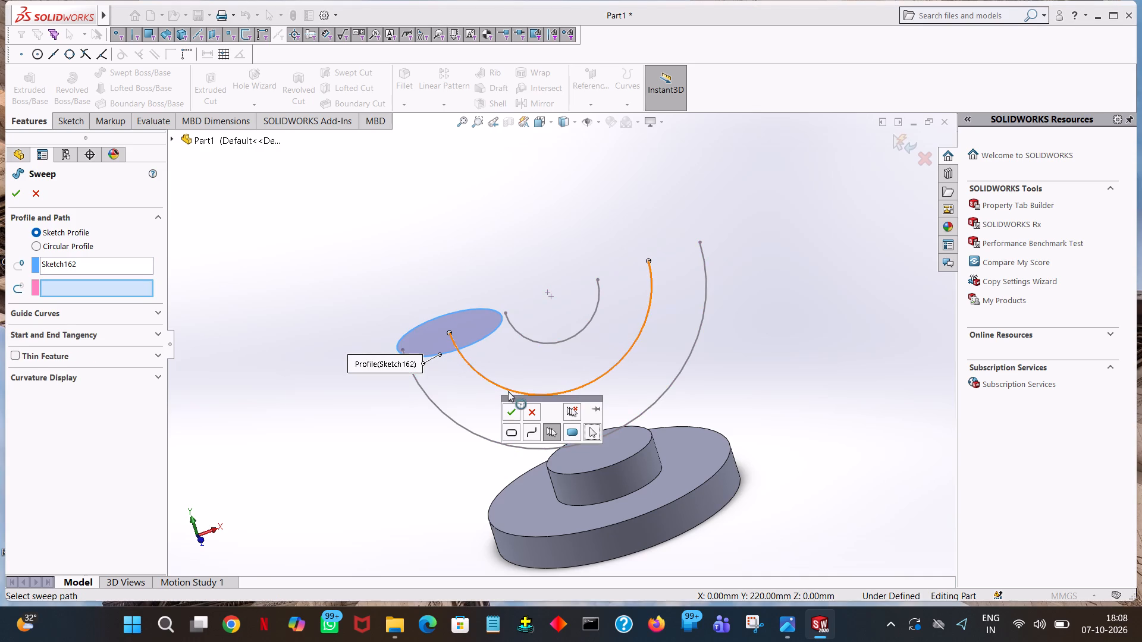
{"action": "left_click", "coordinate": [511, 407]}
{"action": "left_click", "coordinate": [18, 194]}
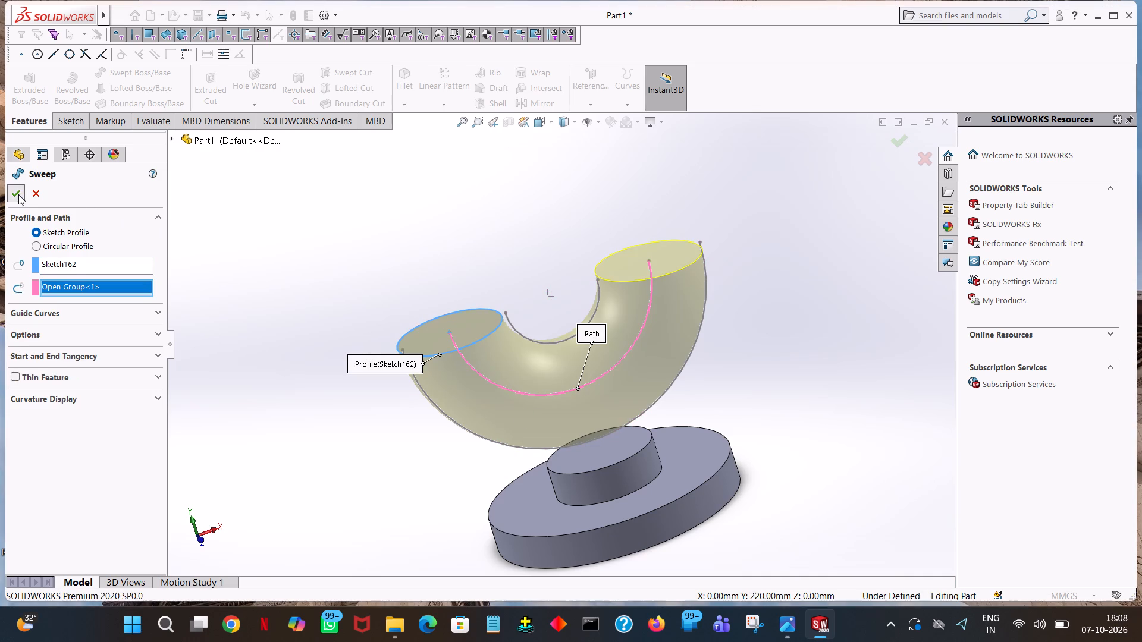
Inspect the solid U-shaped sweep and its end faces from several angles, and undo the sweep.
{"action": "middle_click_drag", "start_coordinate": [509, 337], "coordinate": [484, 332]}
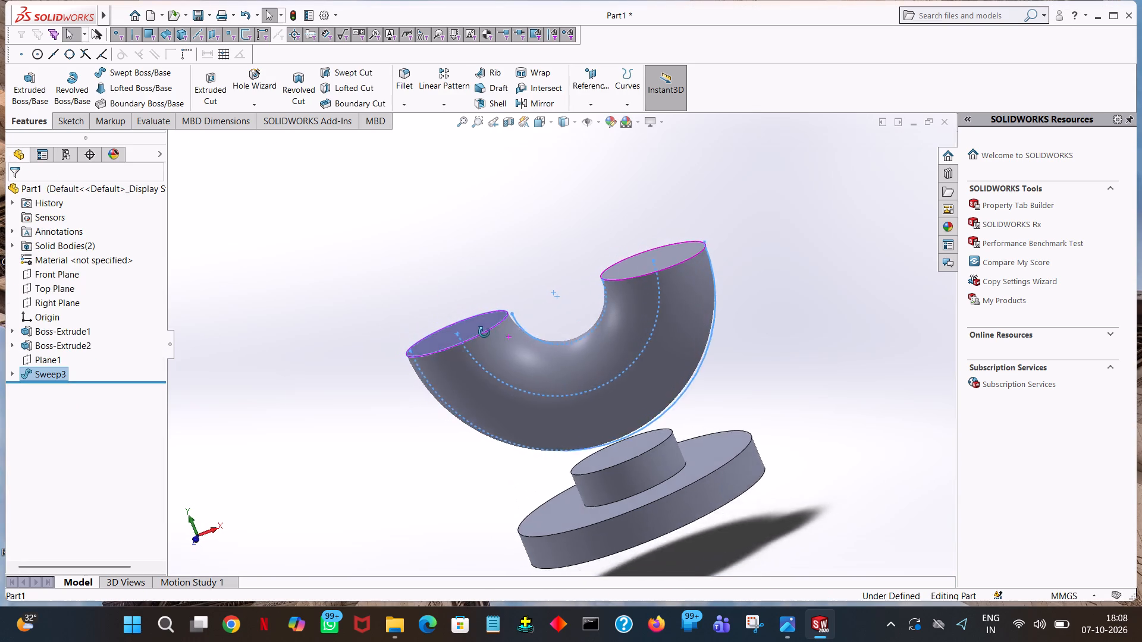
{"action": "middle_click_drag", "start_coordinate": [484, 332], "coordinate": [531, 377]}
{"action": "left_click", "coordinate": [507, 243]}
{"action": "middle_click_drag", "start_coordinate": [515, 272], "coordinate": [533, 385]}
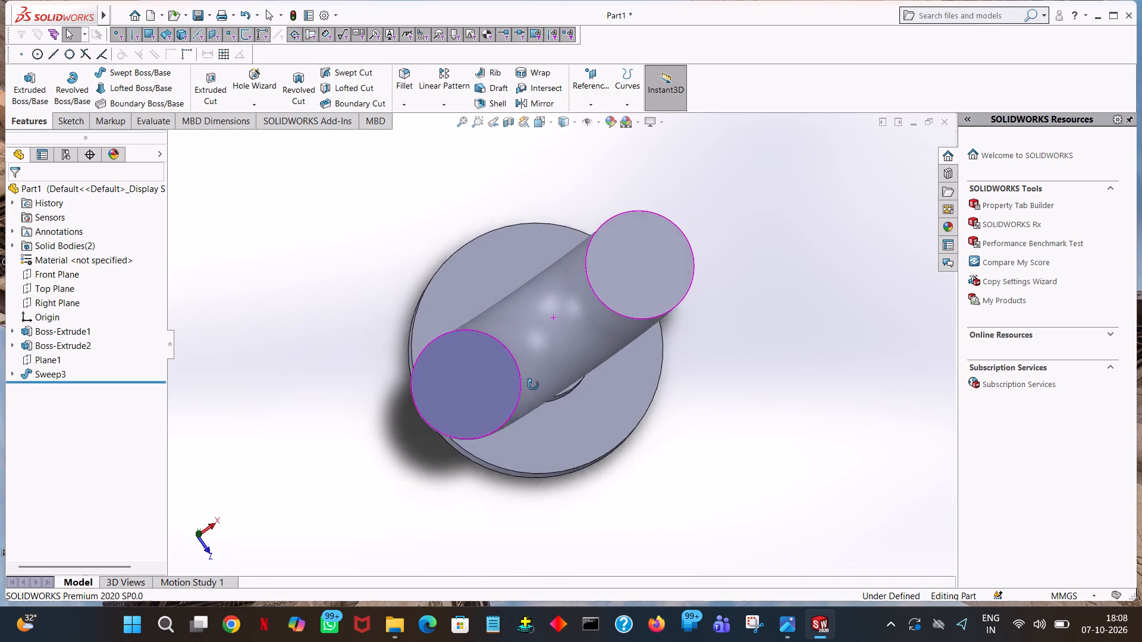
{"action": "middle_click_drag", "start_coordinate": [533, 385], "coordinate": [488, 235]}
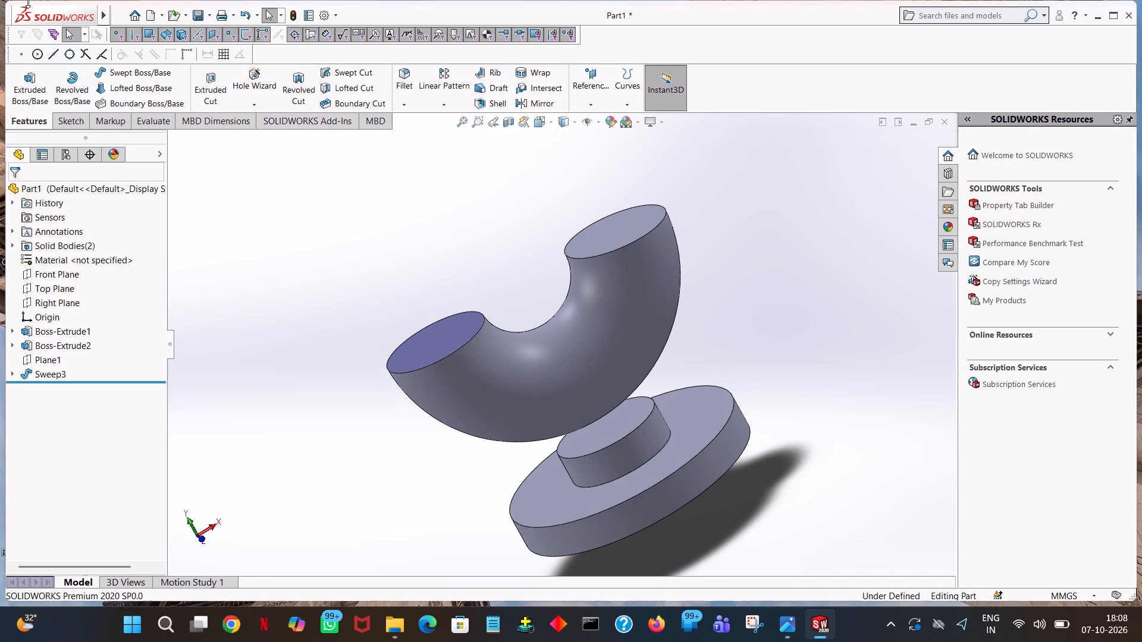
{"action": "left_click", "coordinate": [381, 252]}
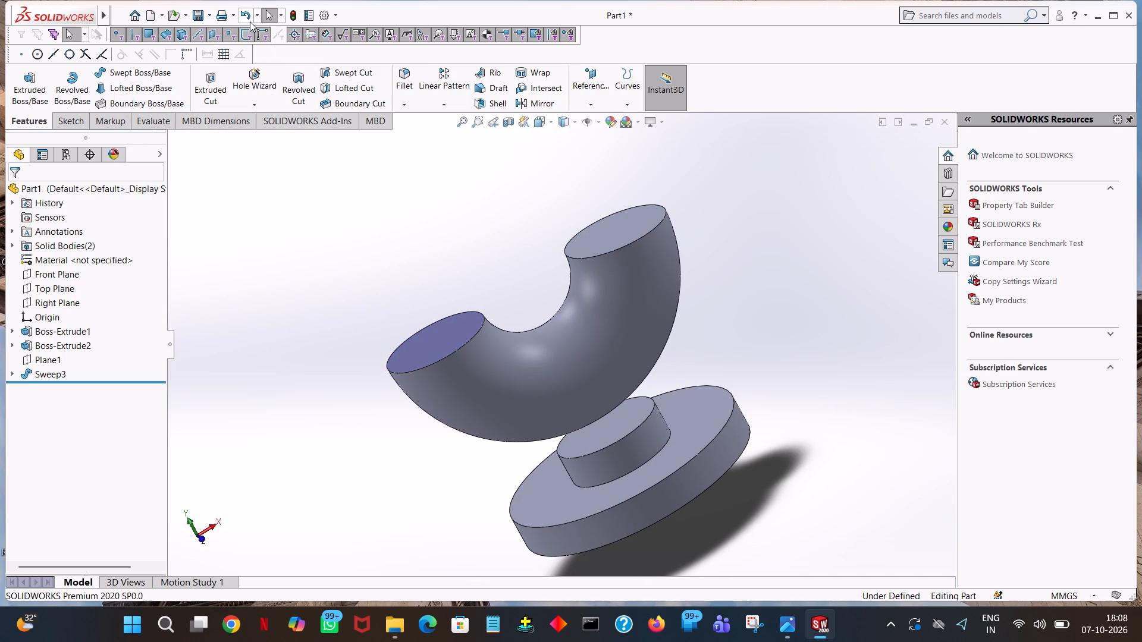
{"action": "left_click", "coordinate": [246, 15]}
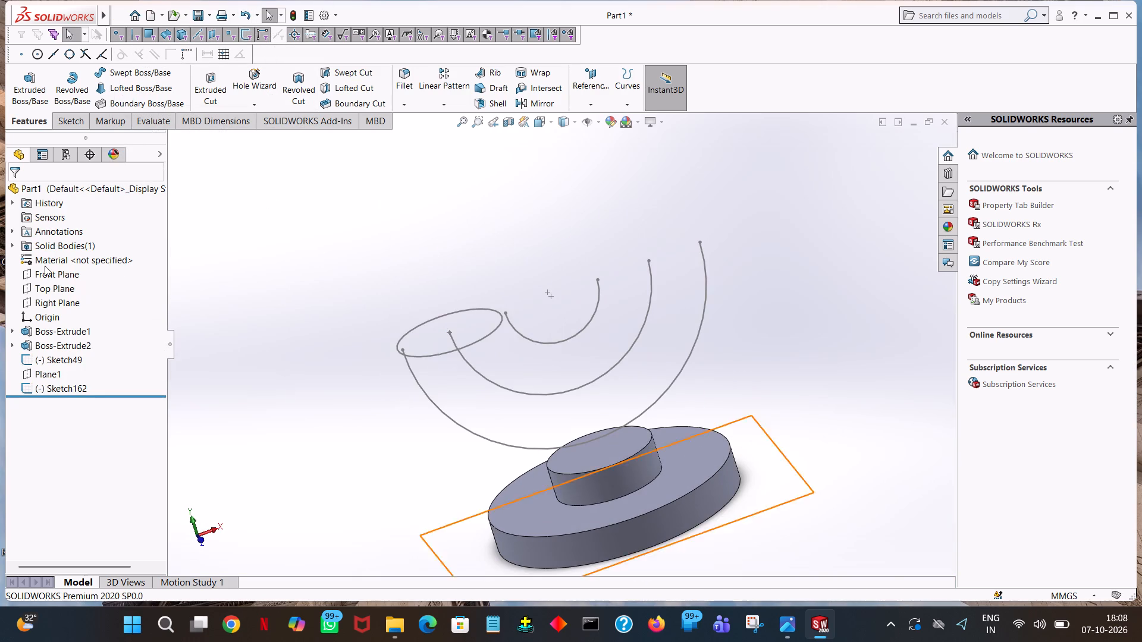
Start a new boss sweep for the circle above the stepped round base.
{"action": "left_click", "coordinate": [128, 70]}
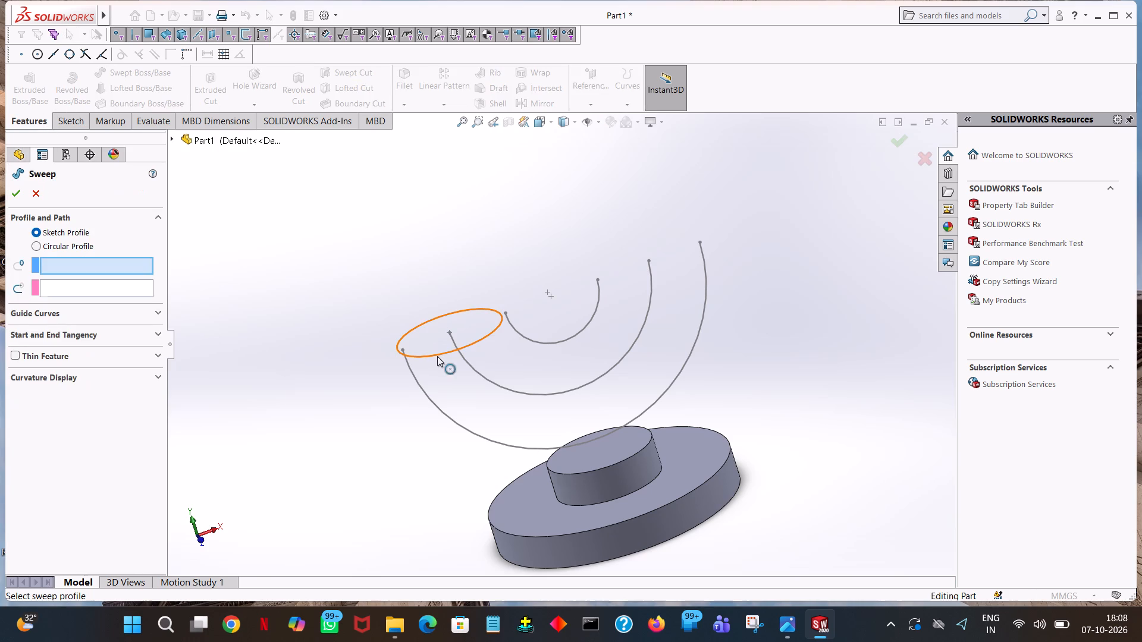
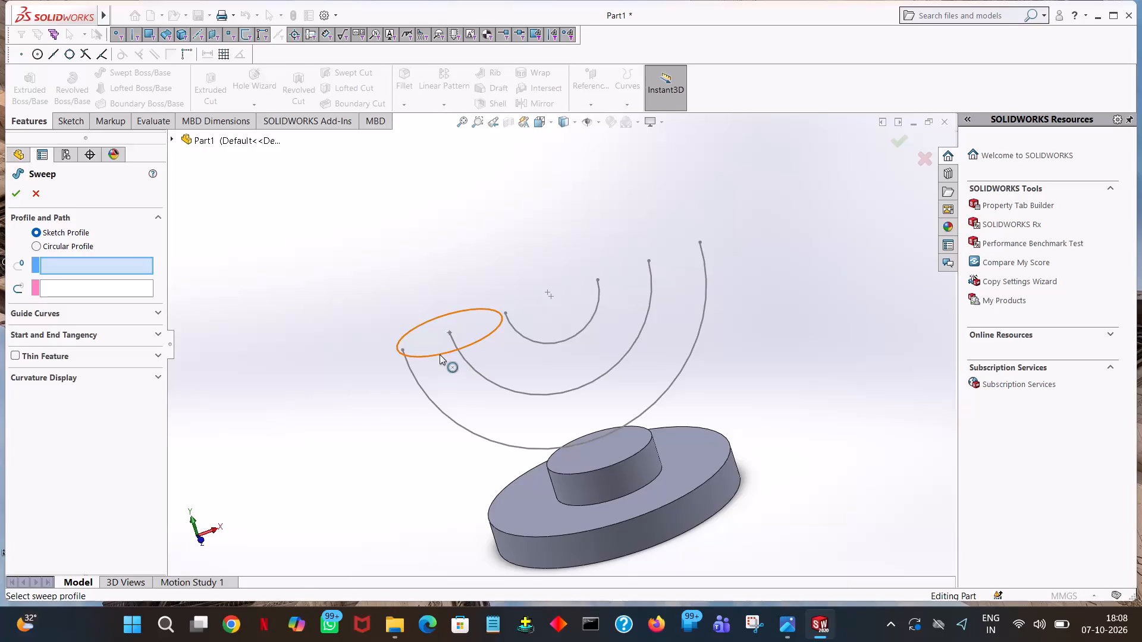
Sweep the circle along the middle arc as a one-direction thin feature, 18 mm thick, with the wall reversed inward.
{"action": "left_click", "coordinate": [440, 354]}
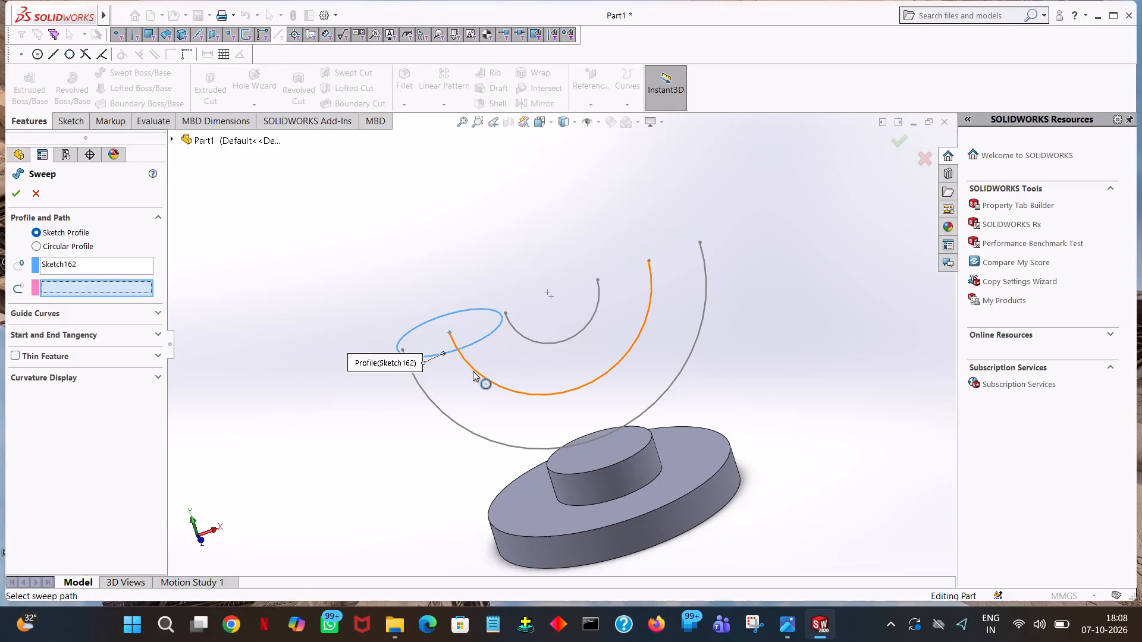
{"action": "left_click", "coordinate": [473, 371]}
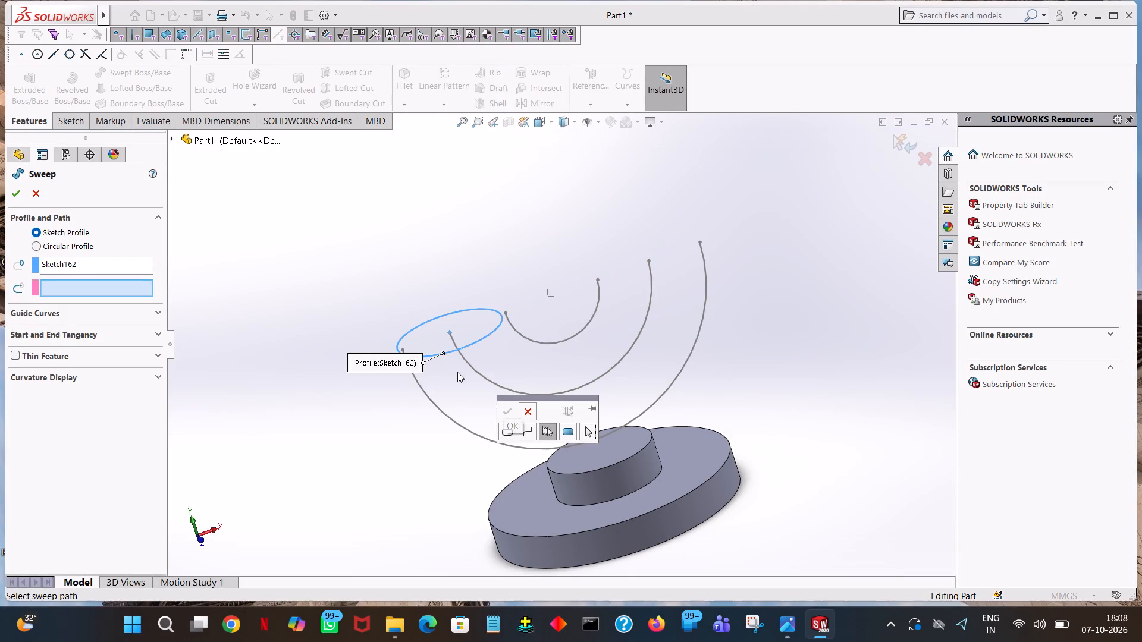
{"action": "left_click", "coordinate": [465, 388]}
{"action": "left_click", "coordinate": [484, 380]}
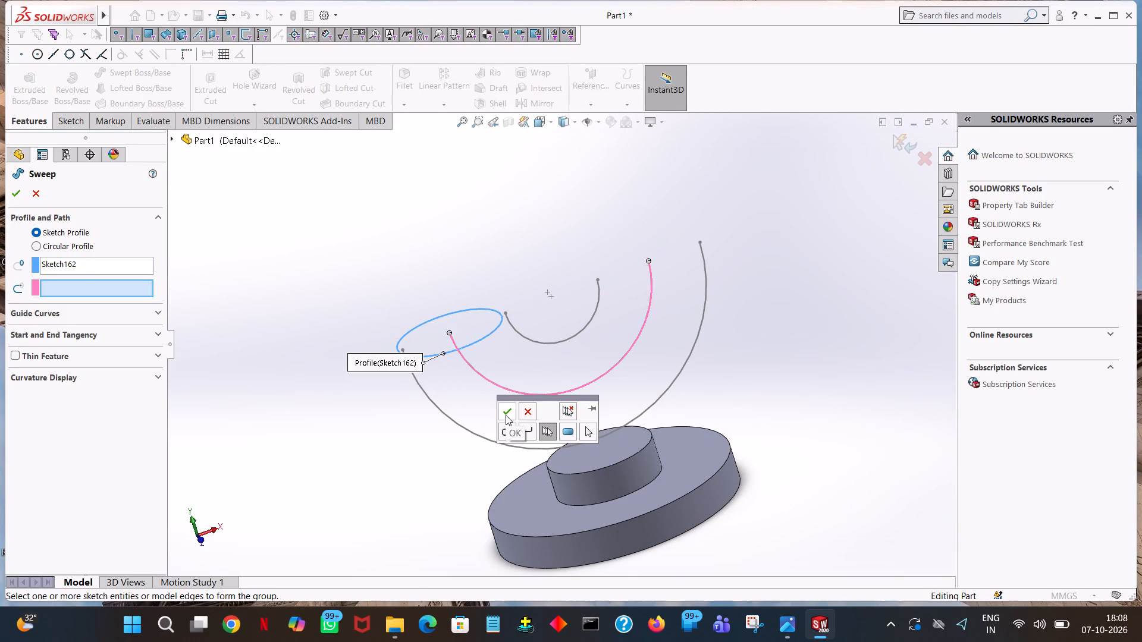
{"action": "left_click", "coordinate": [506, 415]}
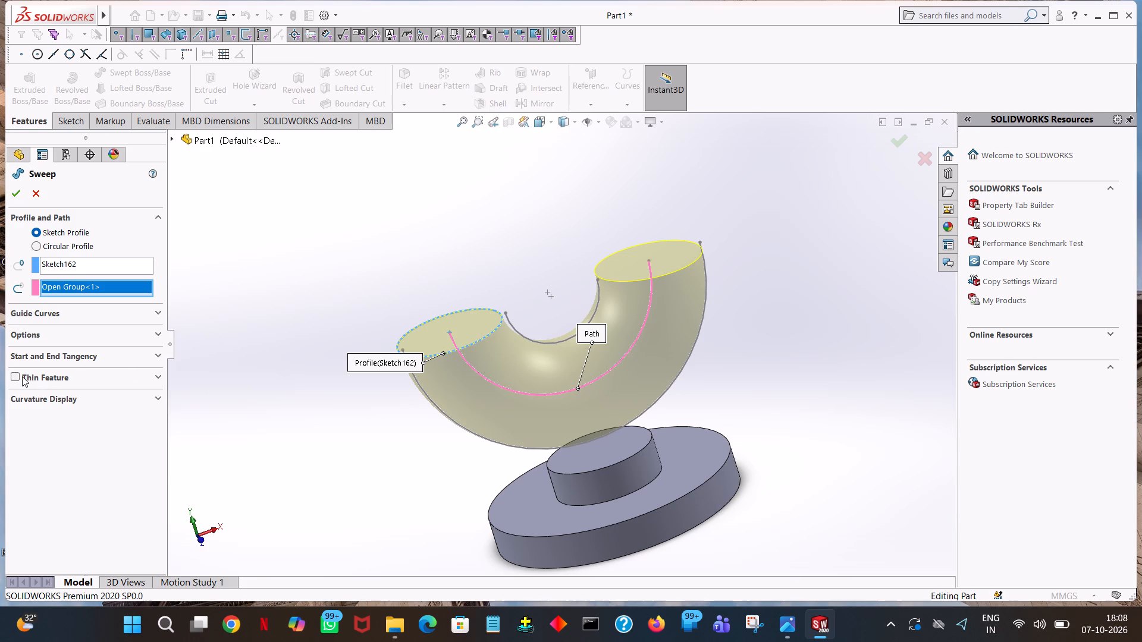
{"action": "left_click", "coordinate": [17, 376]}
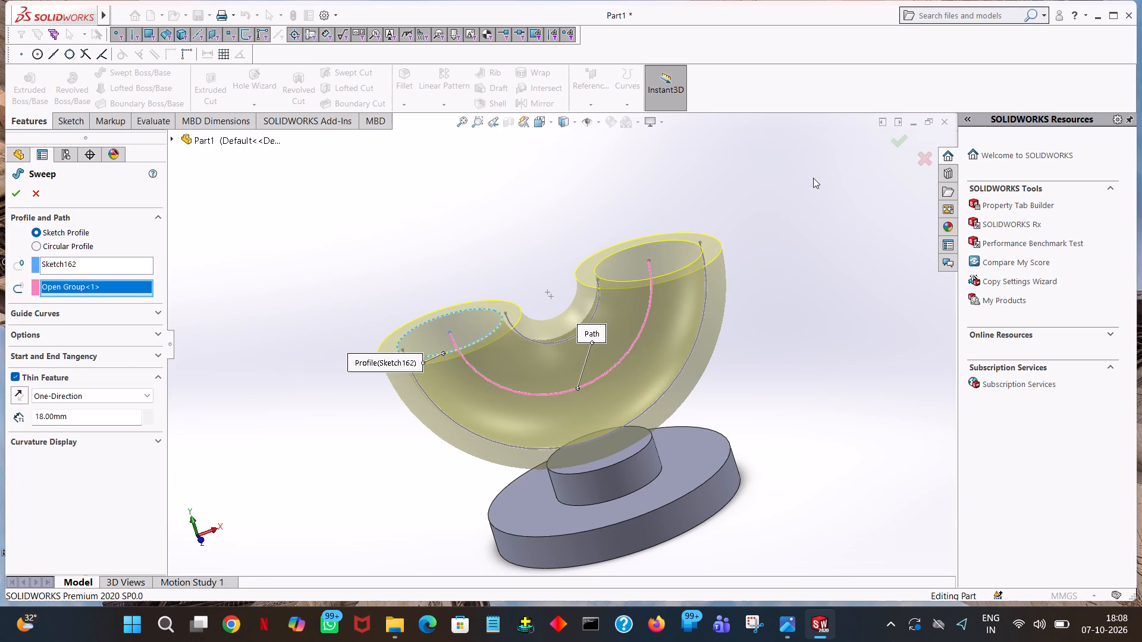
{"action": "middle_click_drag", "start_coordinate": [846, 221], "coordinate": [874, 196]}
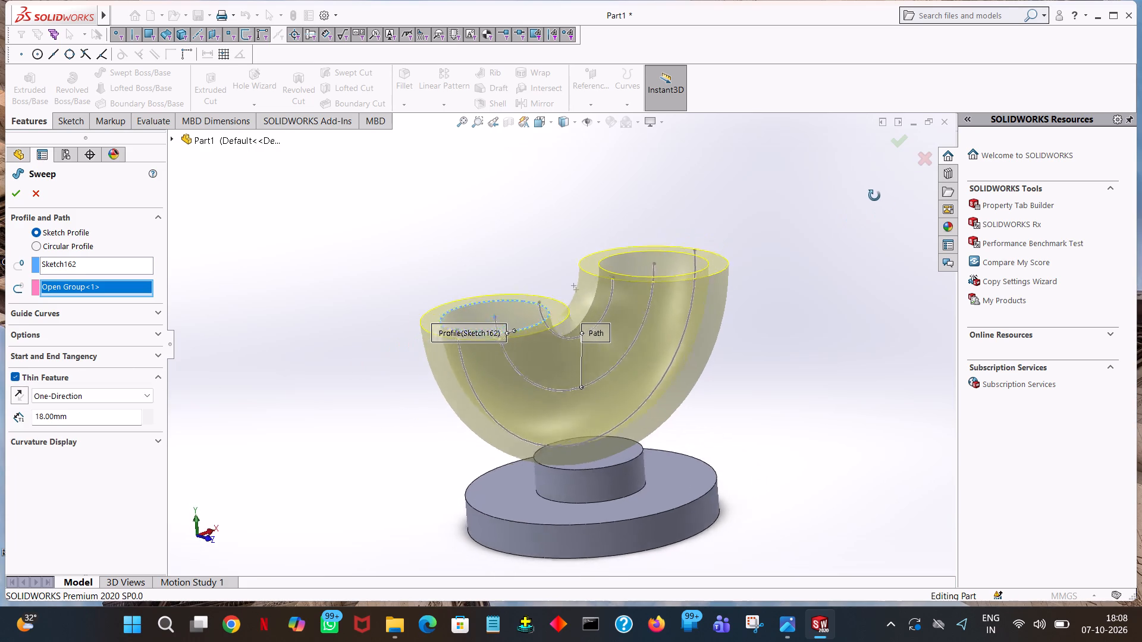
{"action": "middle_click_drag", "start_coordinate": [874, 196], "coordinate": [824, 212]}
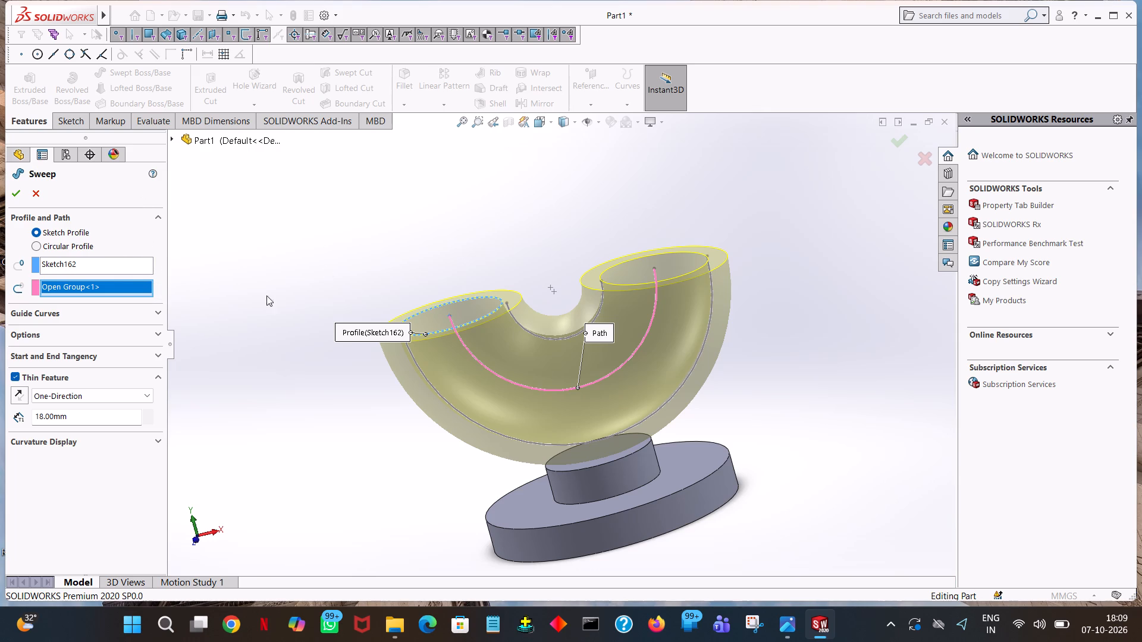
{"action": "middle_click_drag", "start_coordinate": [219, 325], "coordinate": [277, 273]}
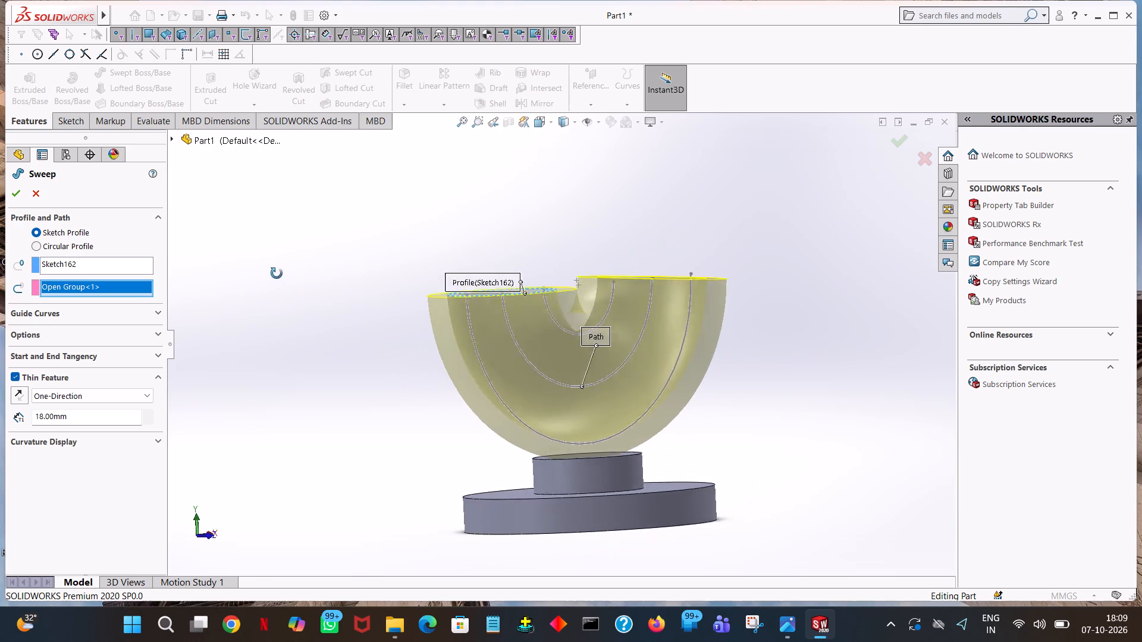
{"action": "middle_click_drag", "start_coordinate": [277, 273], "coordinate": [222, 267]}
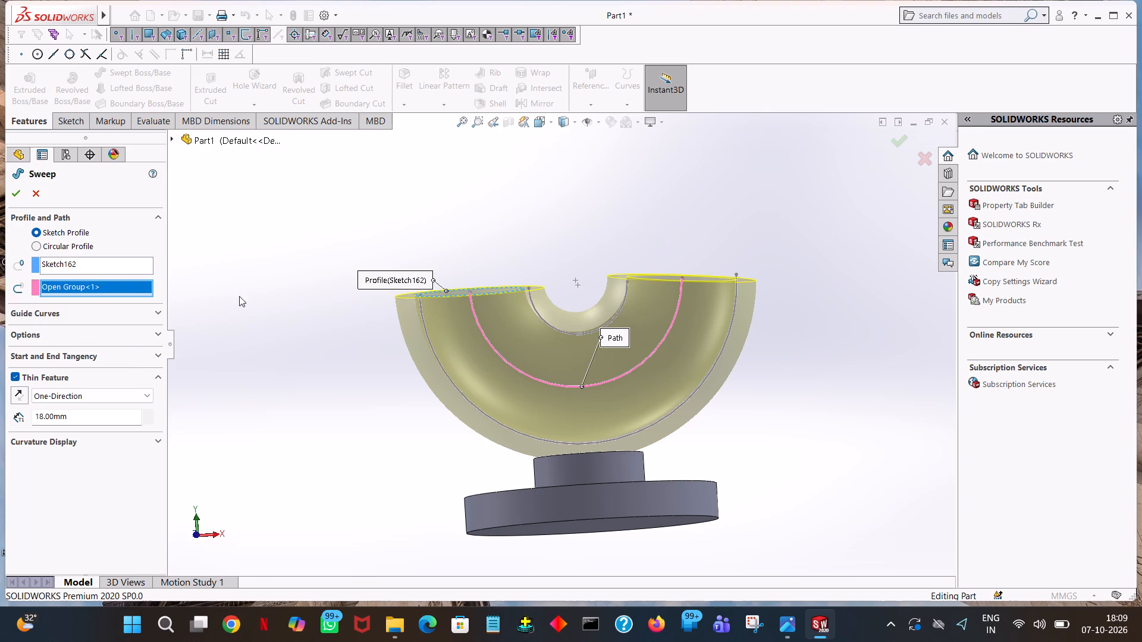
{"action": "left_click", "coordinate": [20, 394]}
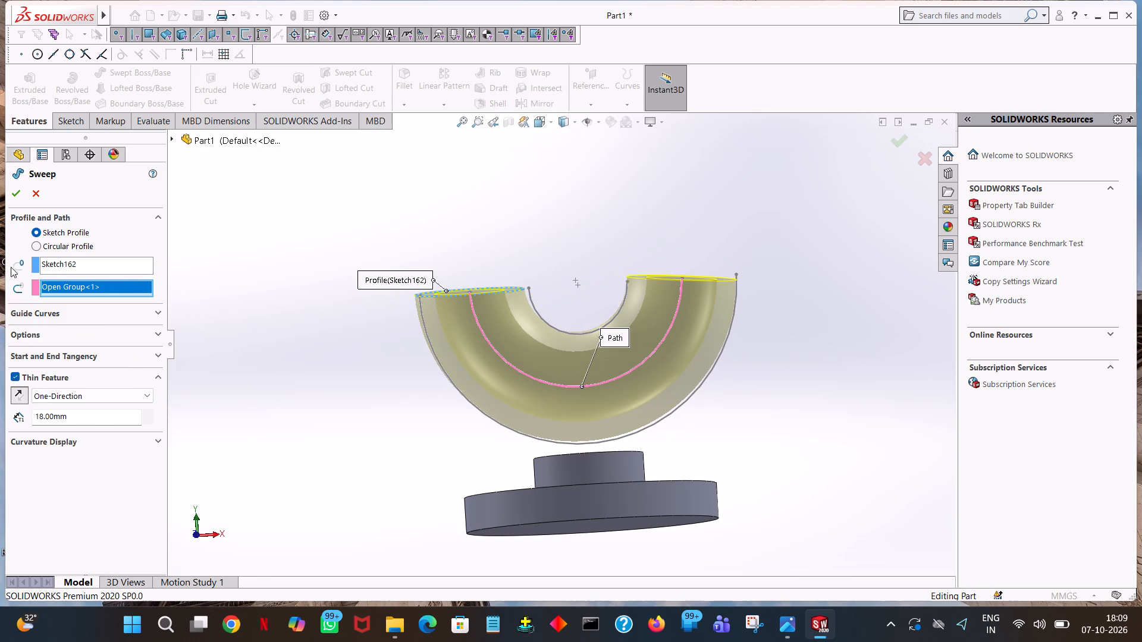
{"action": "left_click", "coordinate": [22, 193]}
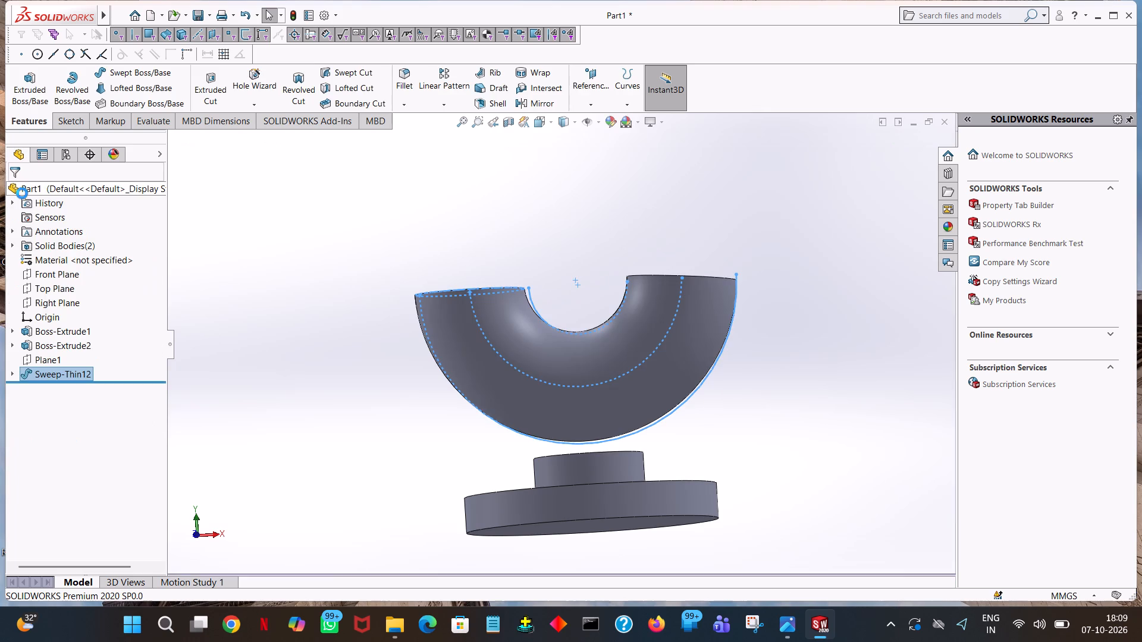
{"action": "left_click", "coordinate": [271, 204]}
Sketch a 50 mm radius circle centred on the top face of the base's upper step, matching its edge.
{"action": "middle_click_drag", "start_coordinate": [294, 257], "coordinate": [297, 399]}
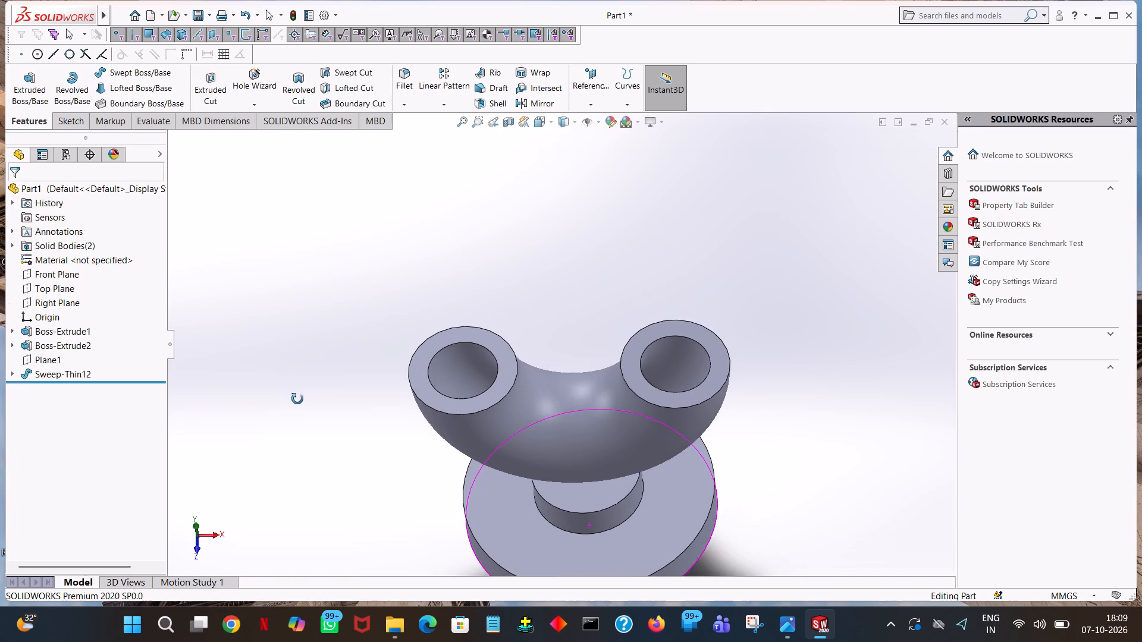
{"action": "middle_click_drag", "start_coordinate": [297, 399], "coordinate": [330, 286]}
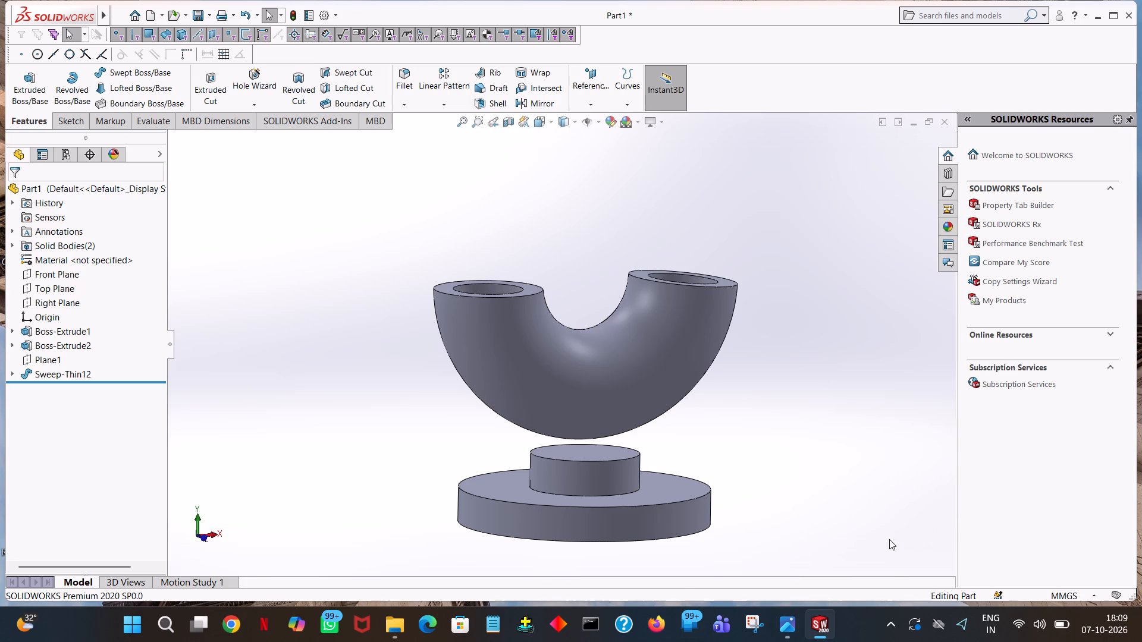
{"action": "left_click", "coordinate": [31, 80]}
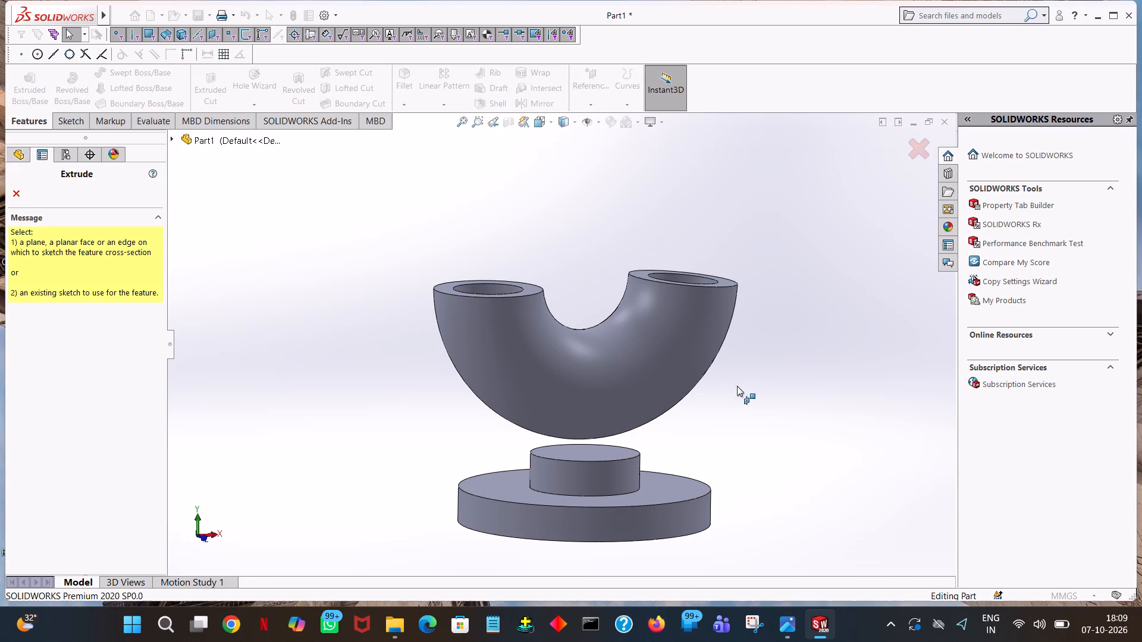
{"action": "left_click", "coordinate": [613, 452]}
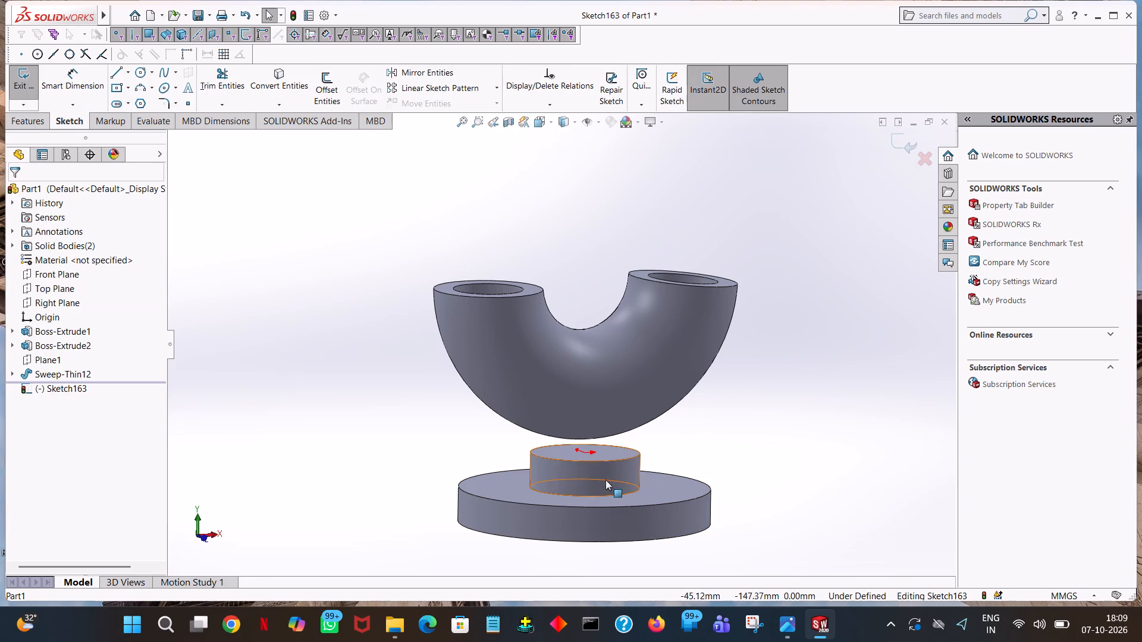
{"action": "left_click", "coordinate": [141, 71]}
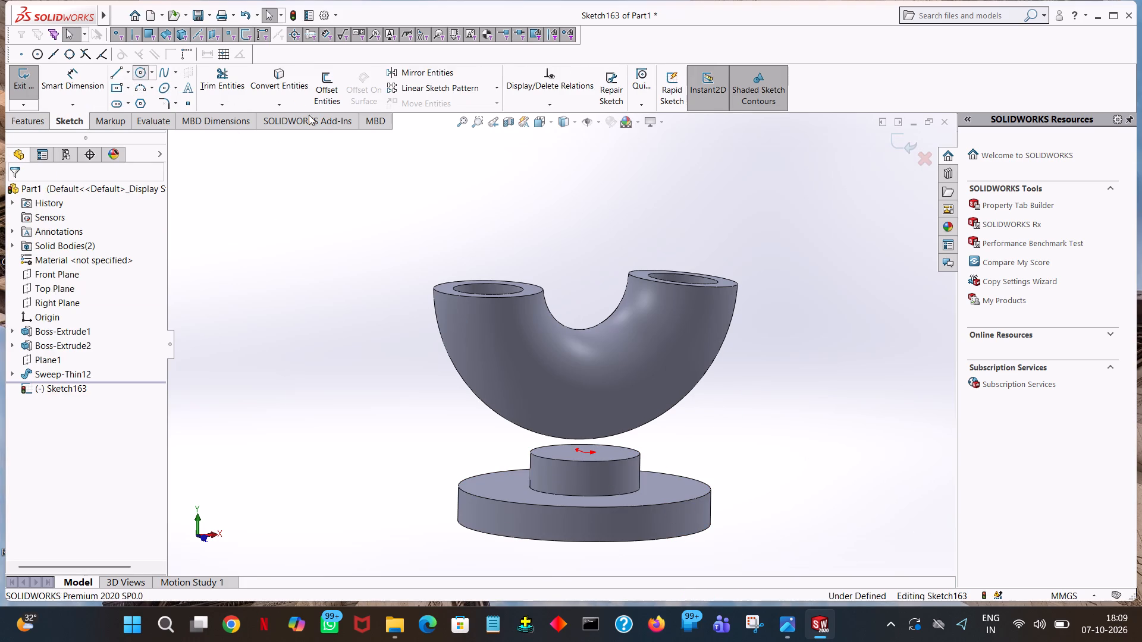
{"action": "left_click", "coordinate": [583, 453]}
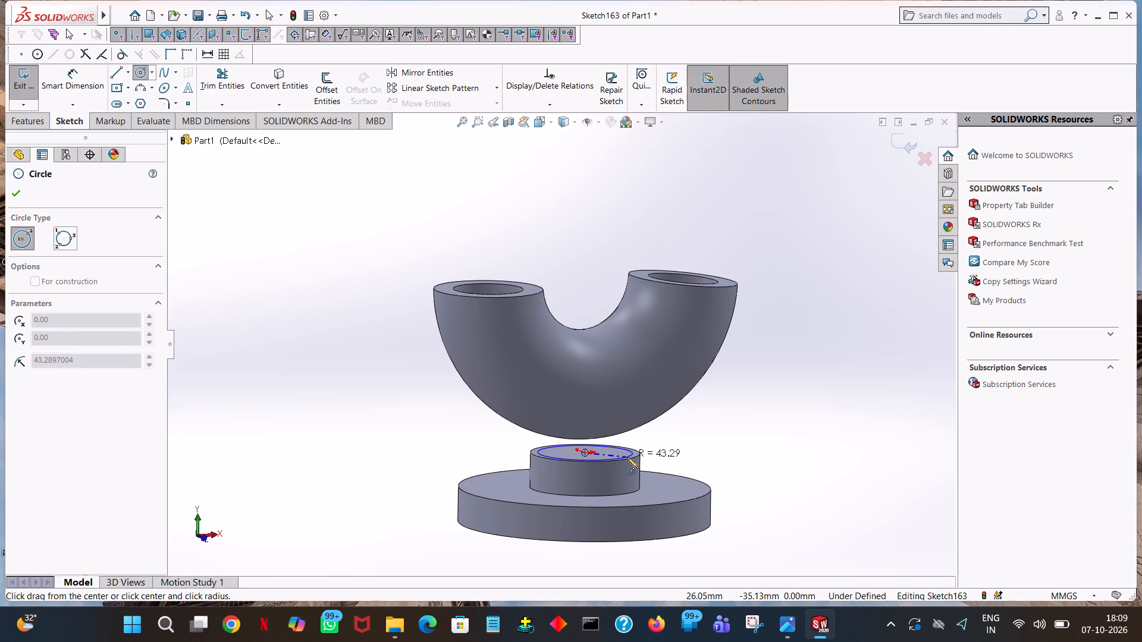
{"action": "middle_click_drag", "start_coordinate": [628, 461], "coordinate": [634, 501]}
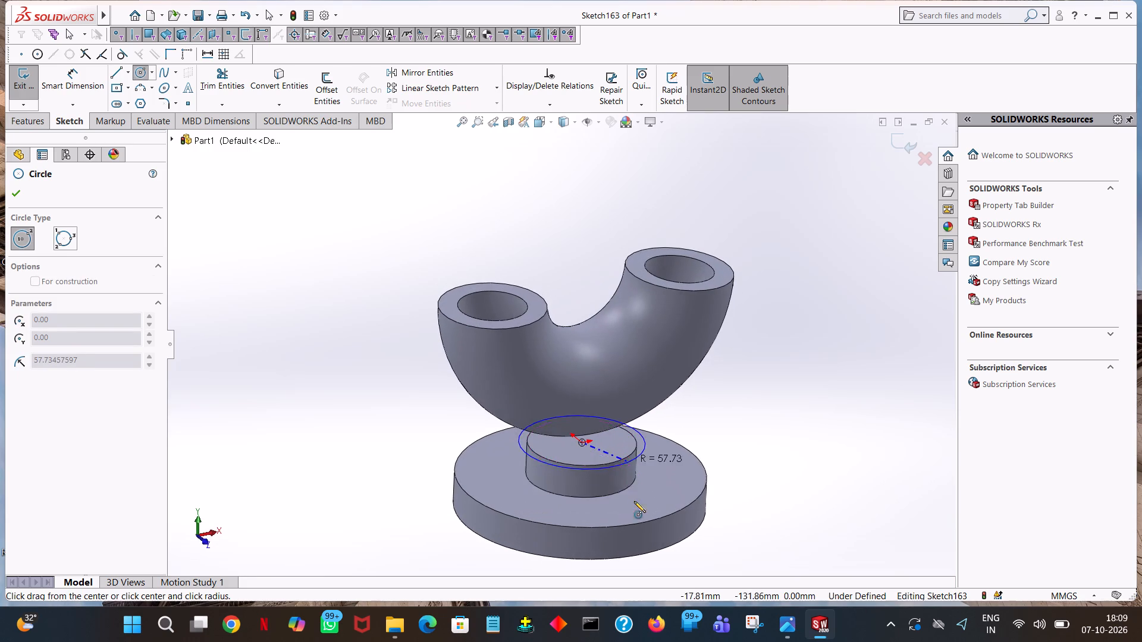
{"action": "left_click", "coordinate": [625, 460]}
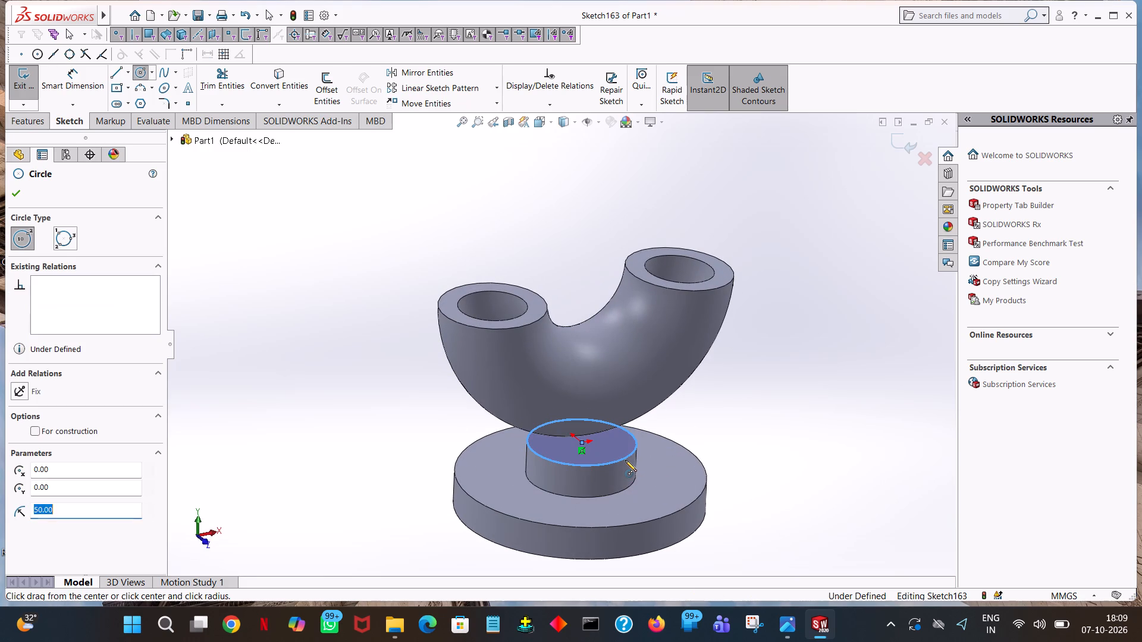
{"action": "right_click", "coordinate": [625, 460]}
{"action": "left_click", "coordinate": [657, 467]}
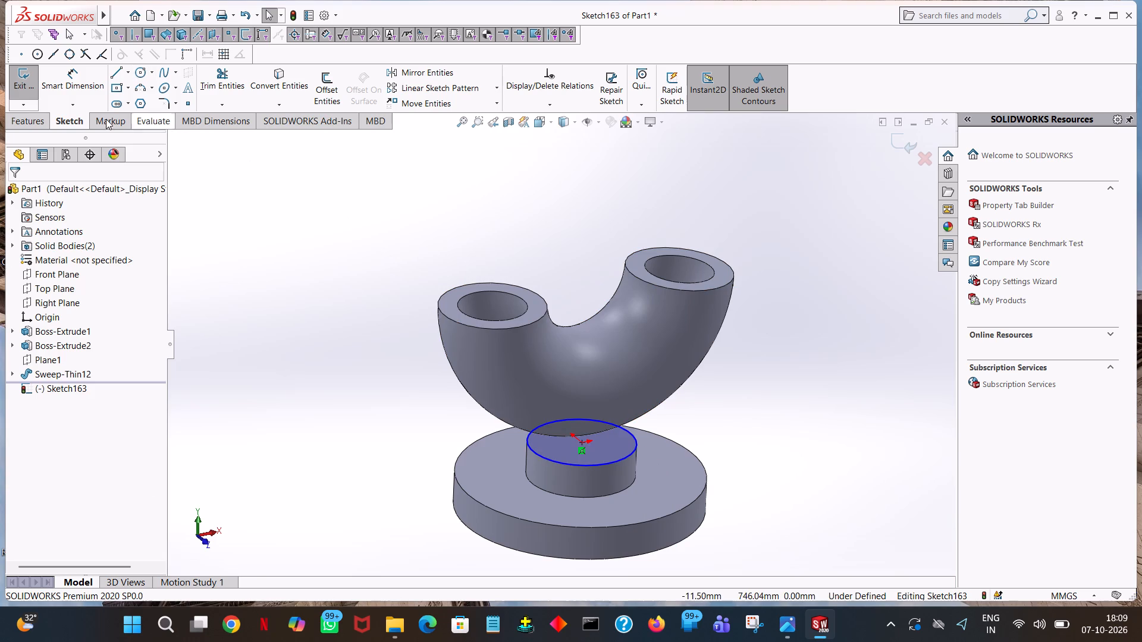
Extrude the circle 32 mm blind upward into the U-shaped tube, with the result merged.
{"action": "left_click", "coordinate": [27, 122]}
{"action": "left_click", "coordinate": [34, 97]}
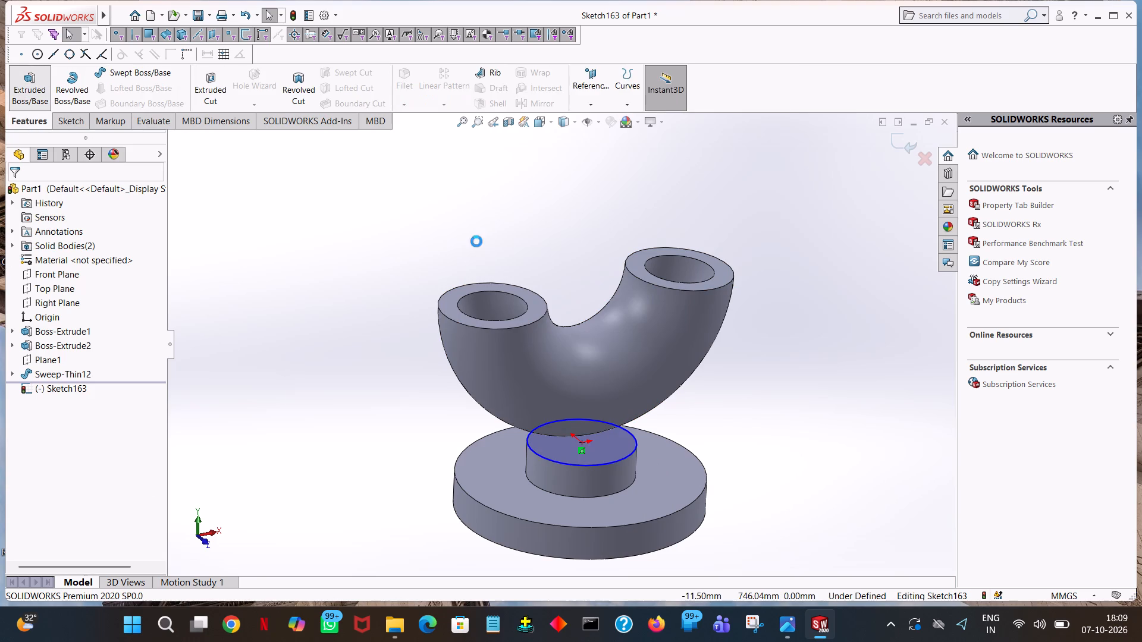
{"action": "middle_click_drag", "start_coordinate": [667, 404], "coordinate": [641, 377]}
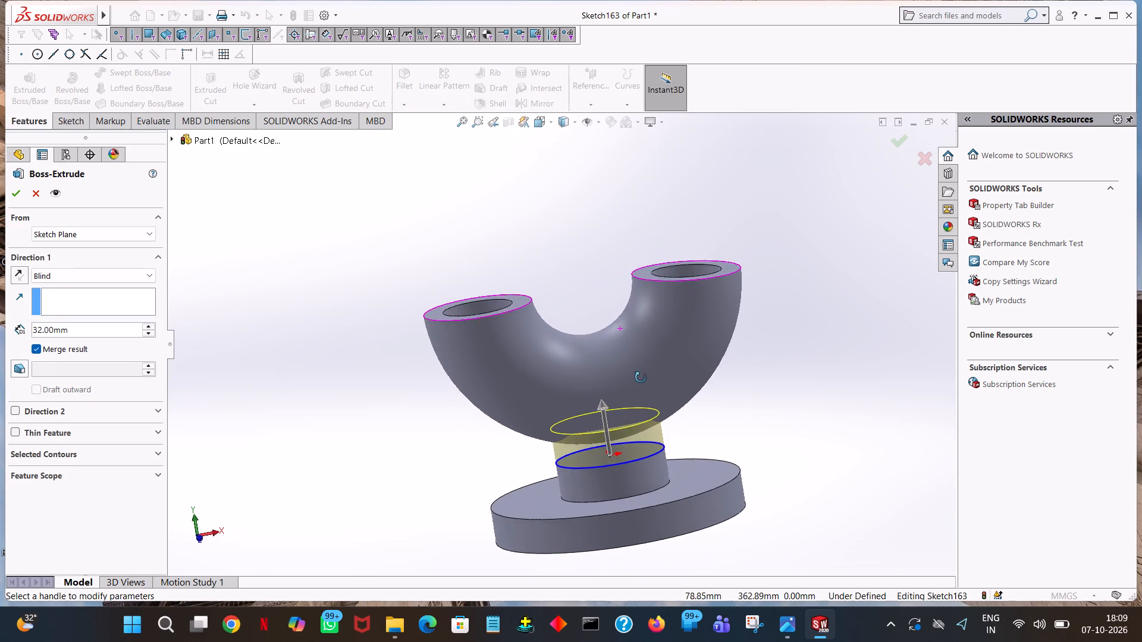
{"action": "middle_click_drag", "start_coordinate": [641, 377], "coordinate": [641, 378]}
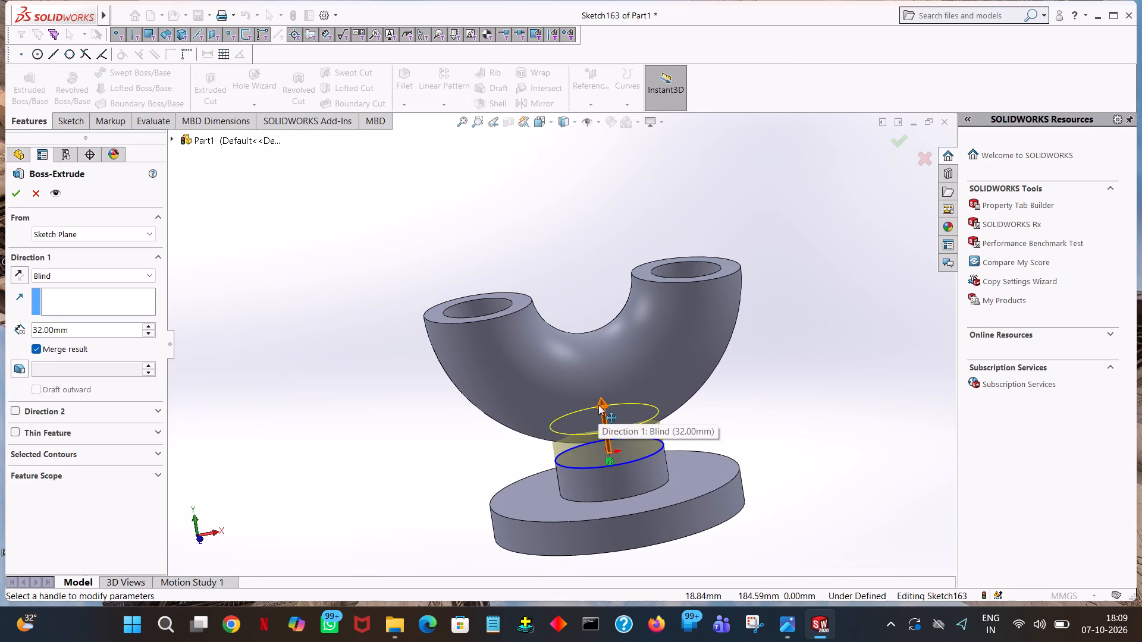
{"action": "middle_click_drag", "start_coordinate": [710, 417], "coordinate": [790, 473]}
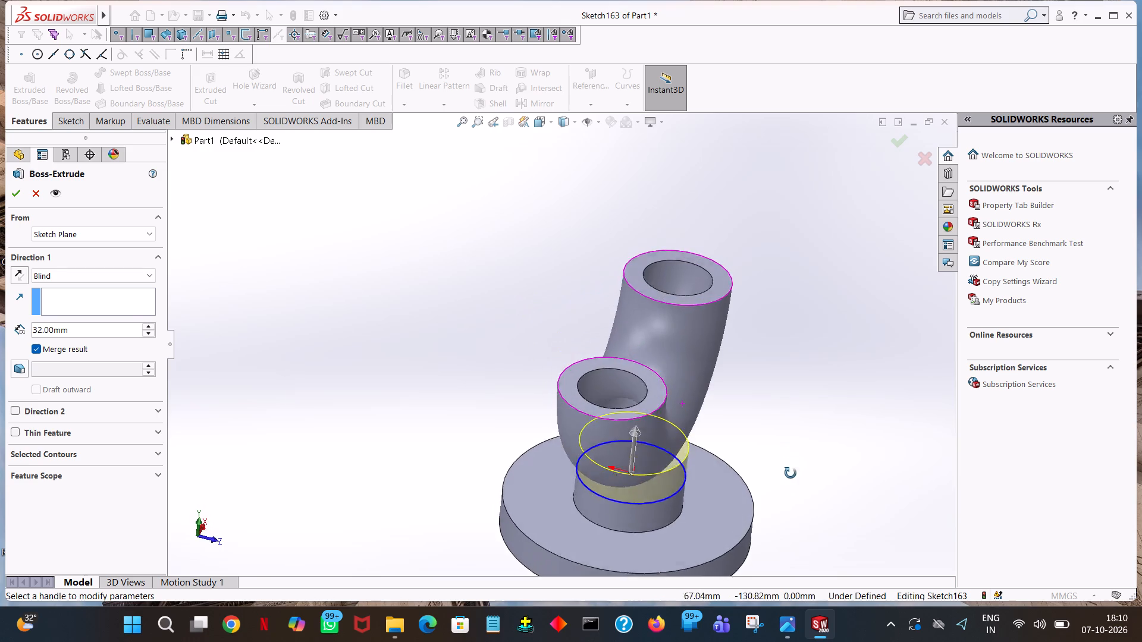
{"action": "middle_click_drag", "start_coordinate": [790, 473], "coordinate": [790, 591]}
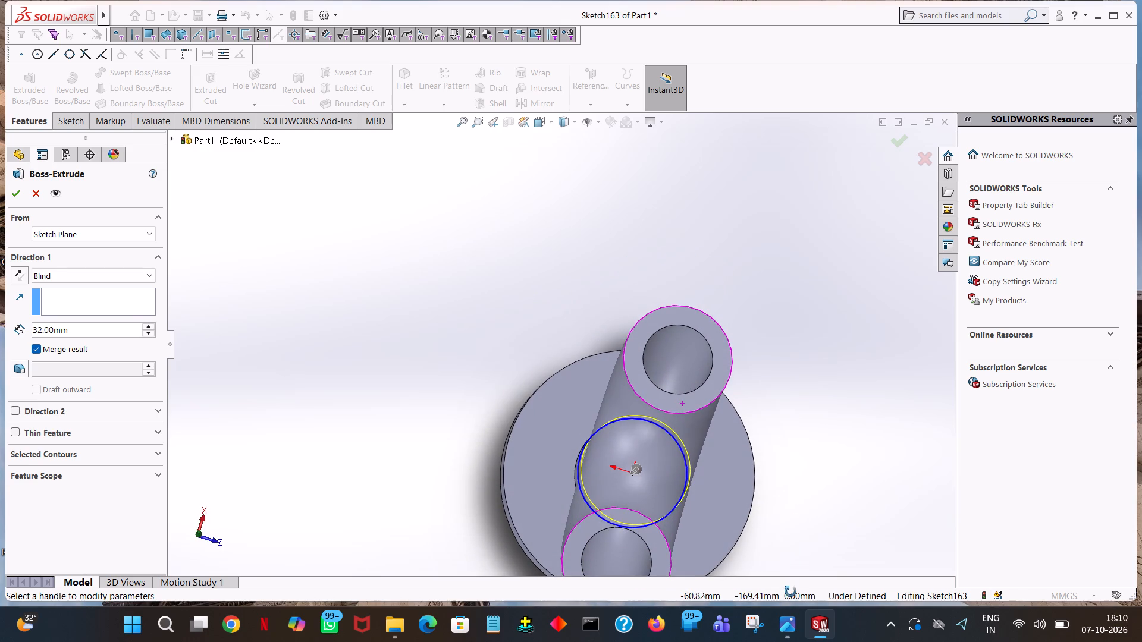
{"action": "middle_click_drag", "start_coordinate": [790, 591], "coordinate": [785, 590]}
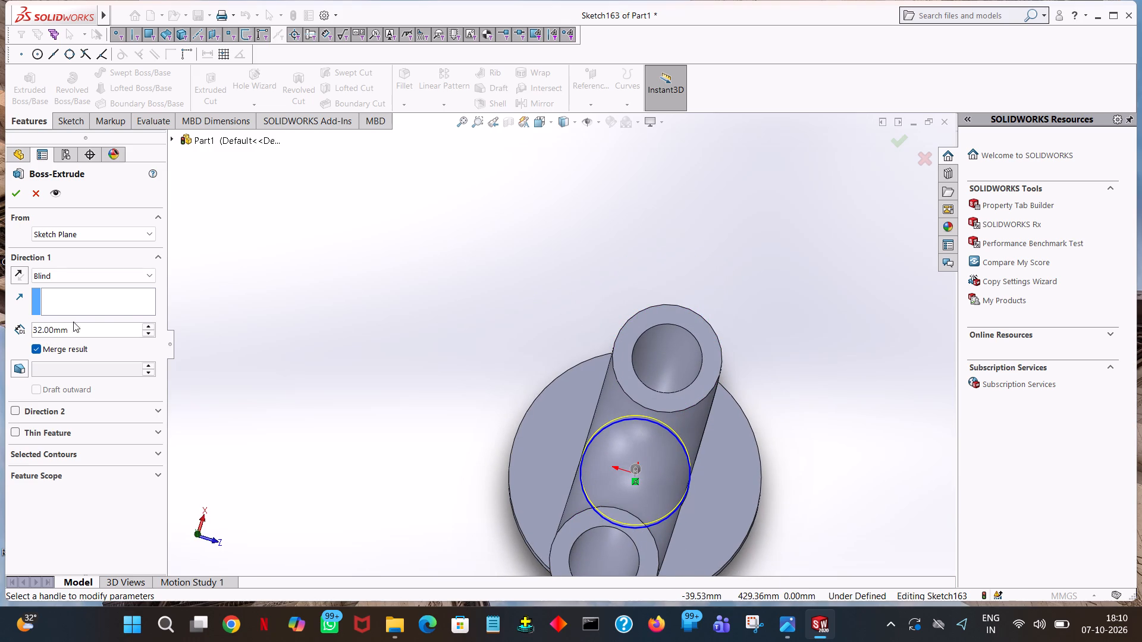
{"action": "left_click", "coordinate": [8, 191]}
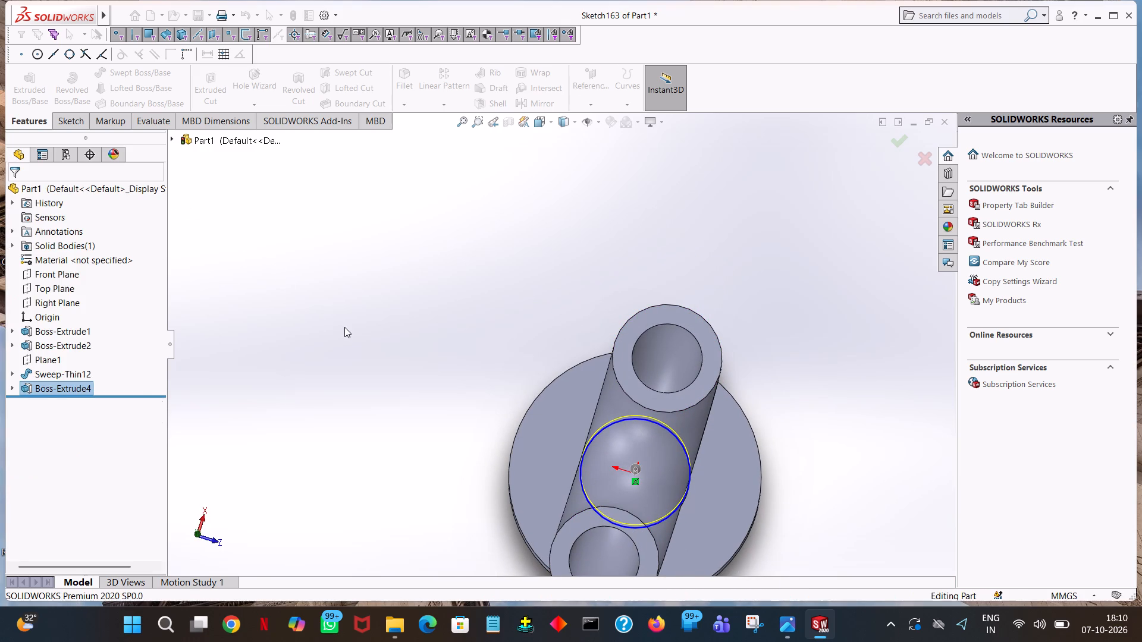
{"action": "left_click", "coordinate": [350, 334]}
Examine the joined base and U-shaped tube from several angles, including the isometric view and against the Front Plane.
{"action": "middle_click_drag", "start_coordinate": [405, 357], "coordinate": [413, 292]}
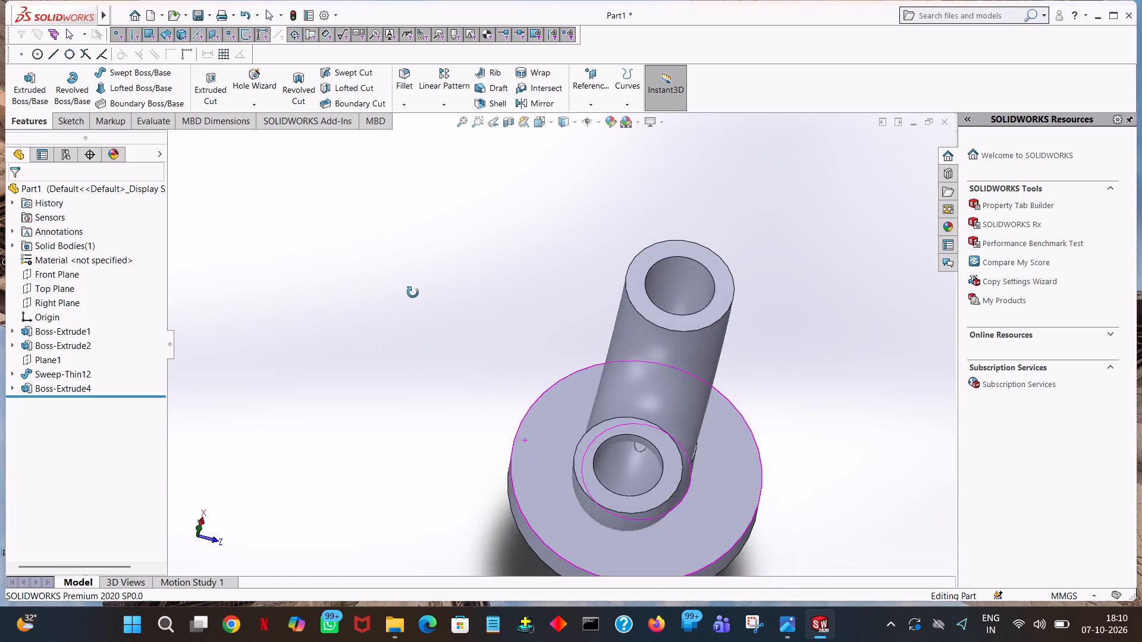
{"action": "middle_click_drag", "start_coordinate": [413, 292], "coordinate": [308, 293]}
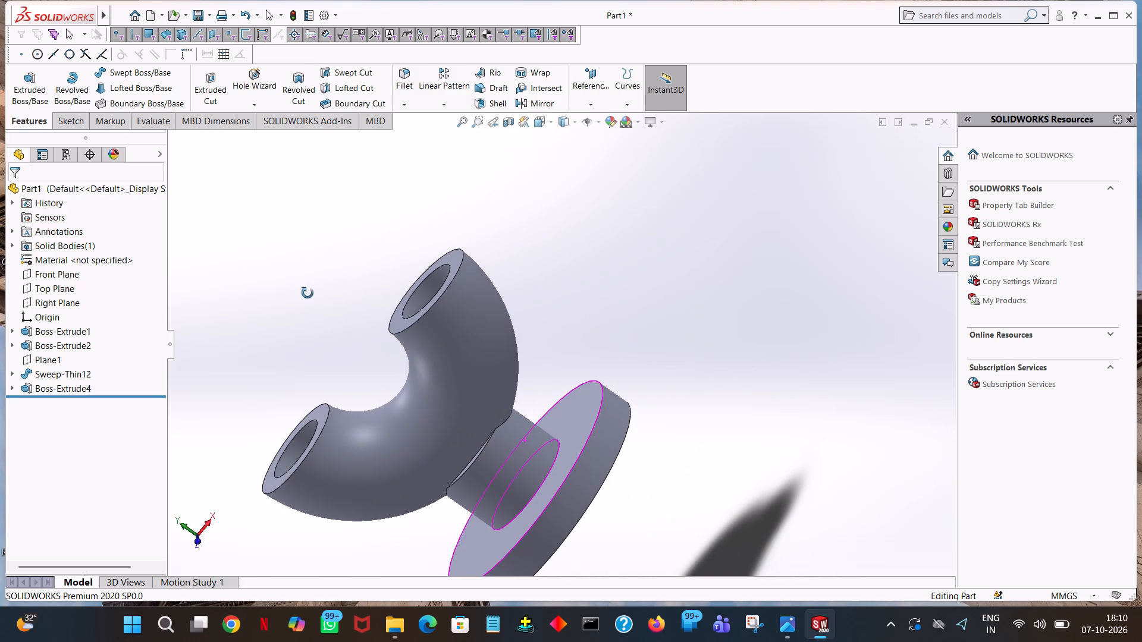
{"action": "middle_click_drag", "start_coordinate": [308, 293], "coordinate": [312, 211]}
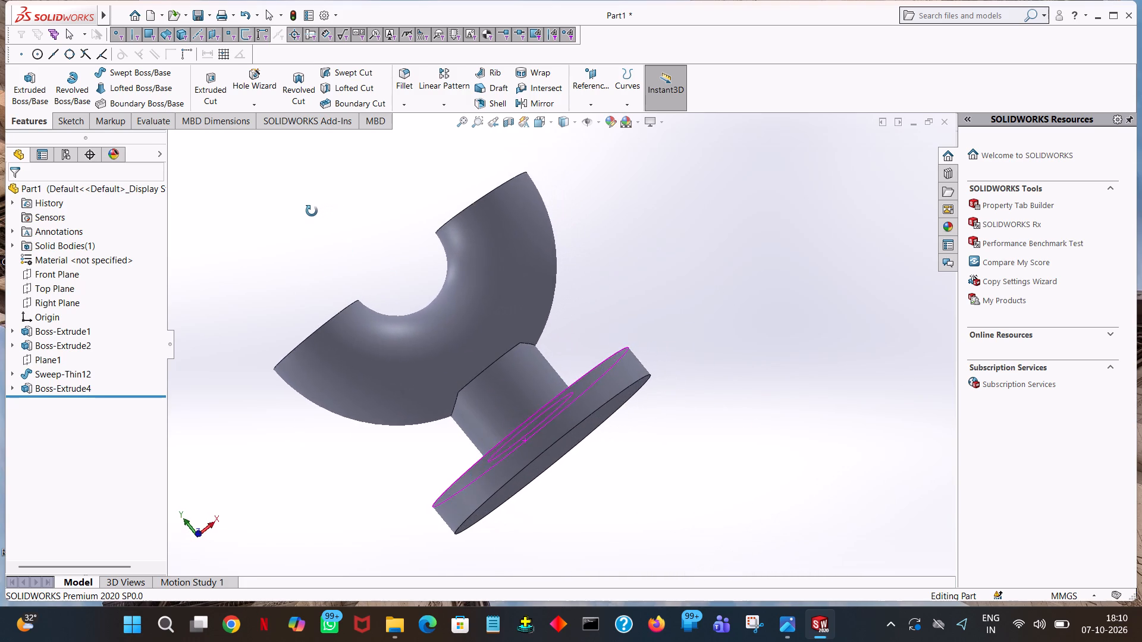
{"action": "middle_click_drag", "start_coordinate": [312, 211], "coordinate": [303, 214]}
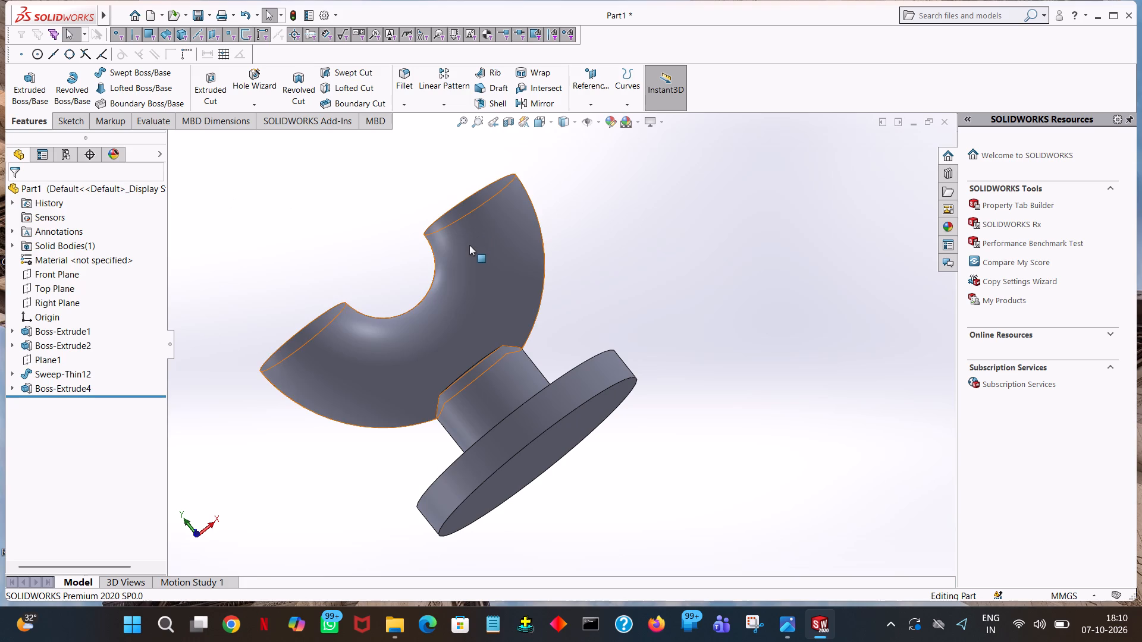
{"action": "key", "text": "ctrl+7"}
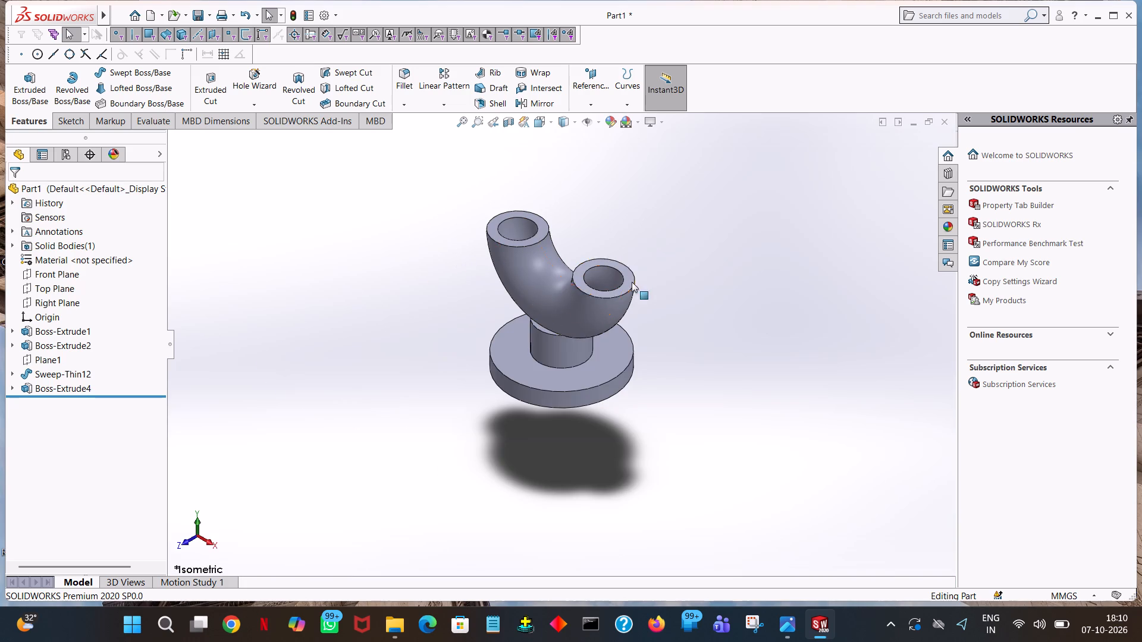
{"action": "middle_click_drag", "start_coordinate": [684, 354], "coordinate": [758, 323]}
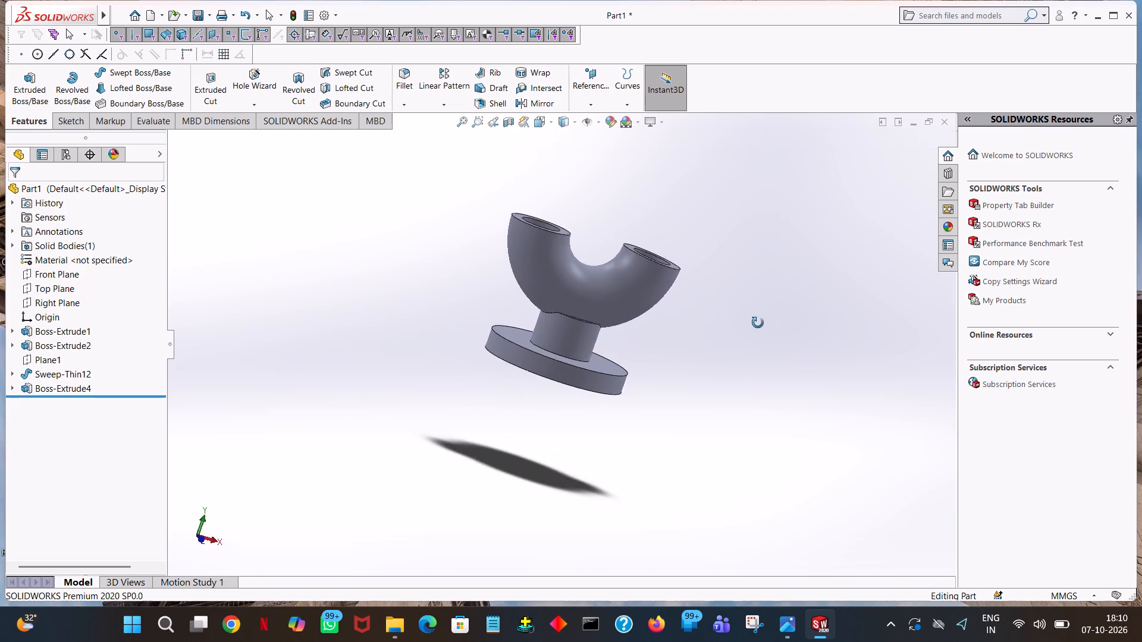
{"action": "middle_click_drag", "start_coordinate": [758, 323], "coordinate": [743, 322]}
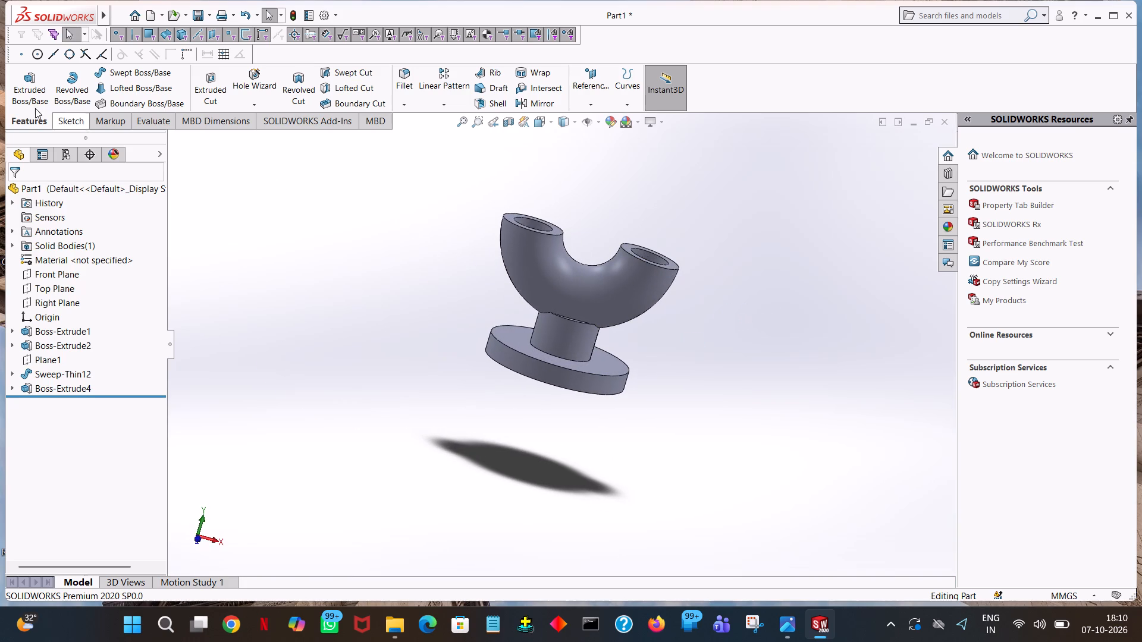
{"action": "left_click", "coordinate": [62, 275]}
{"action": "middle_click_drag", "start_coordinate": [316, 238], "coordinate": [237, 248]}
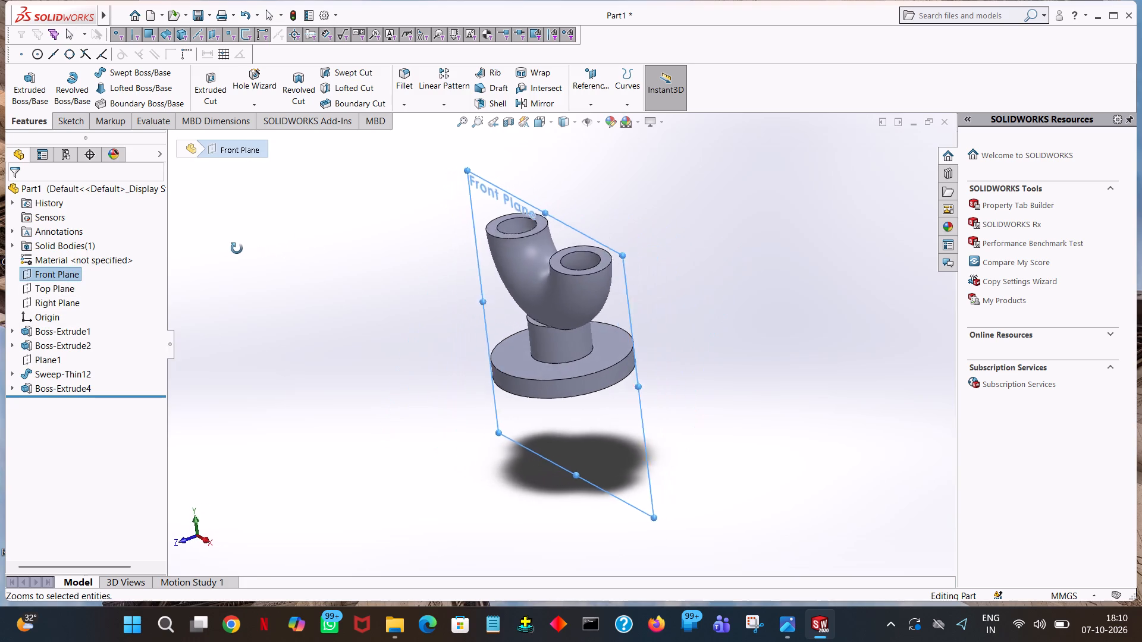
{"action": "middle_click_drag", "start_coordinate": [237, 248], "coordinate": [204, 254]}
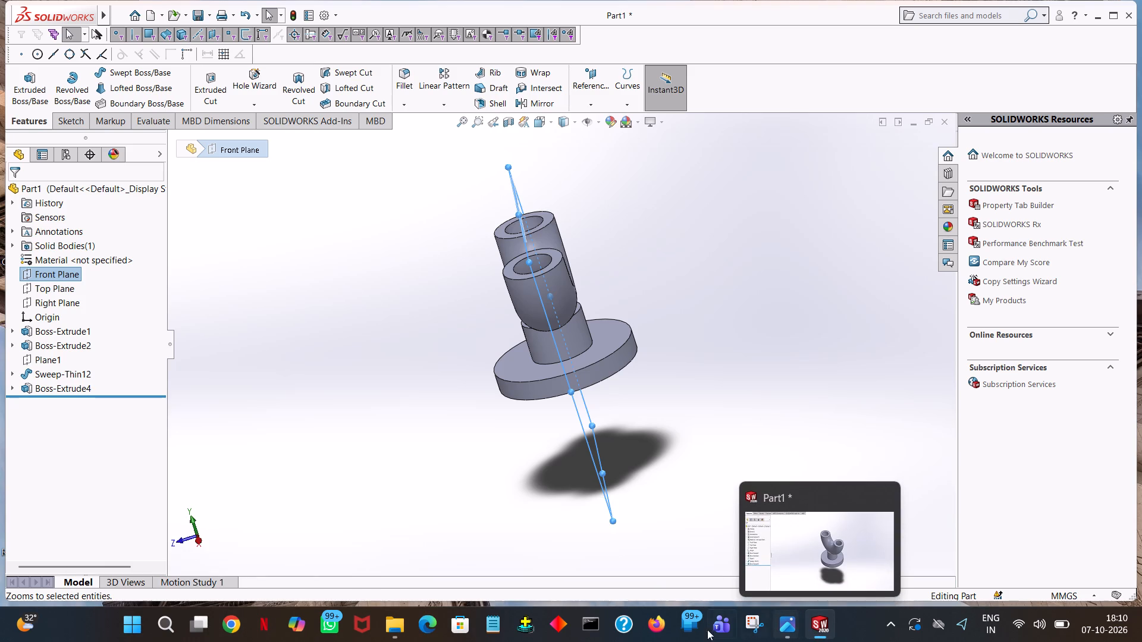
{"action": "left_click", "coordinate": [662, 425]}
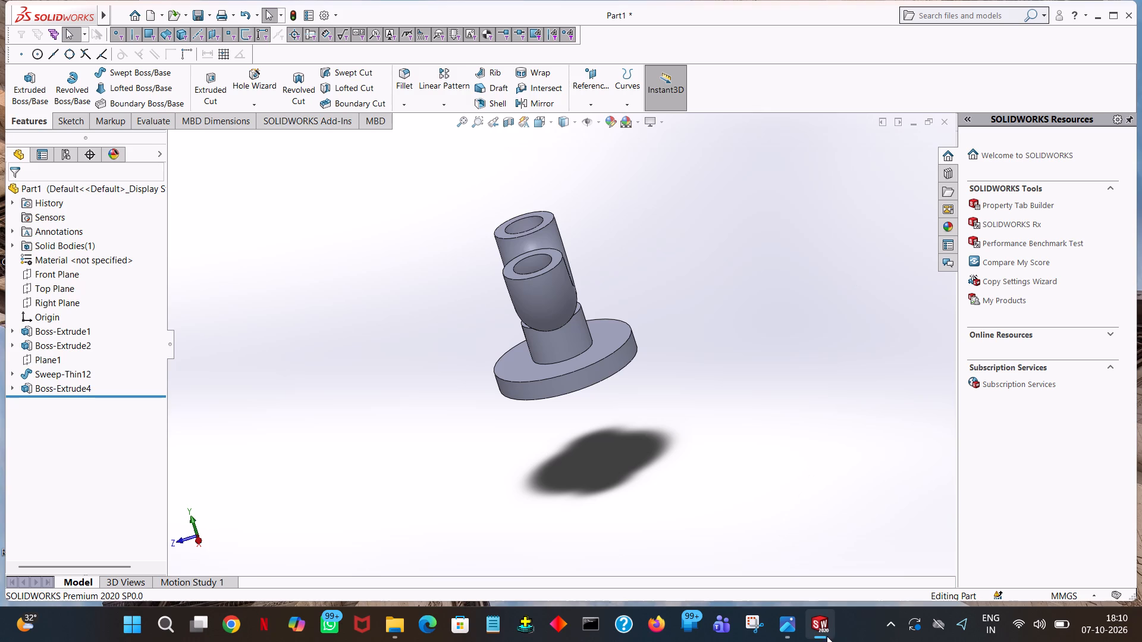
Move the modelling window down to uncover the desktop and launch the Fuji shortcut.
{"action": "left_click_drag", "start_coordinate": [842, 11], "coordinate": [891, 435]}
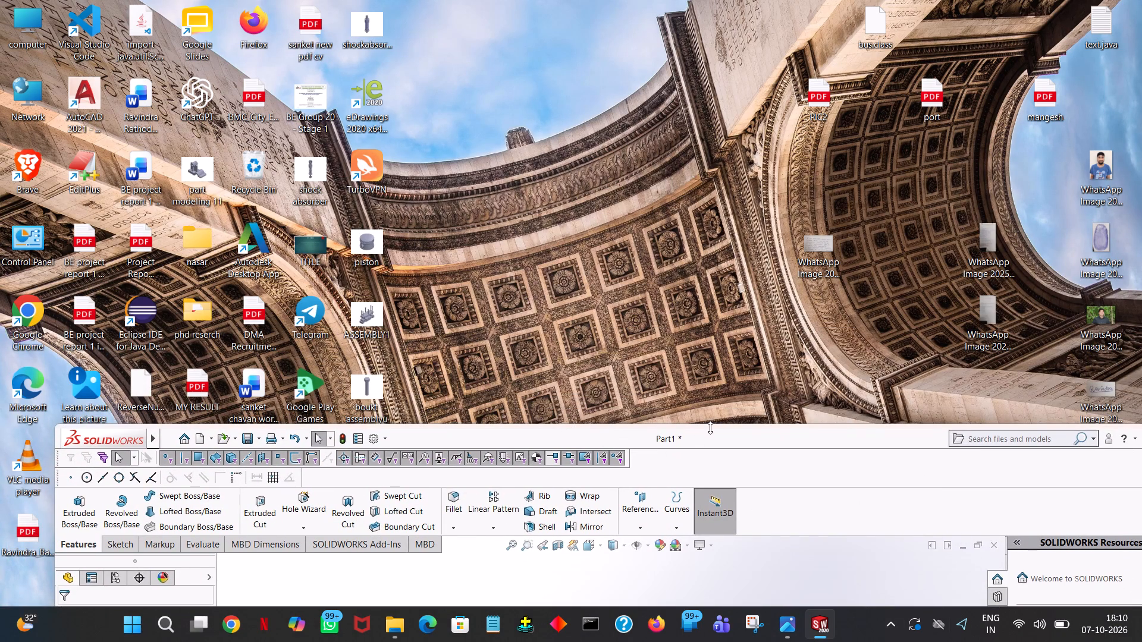
{"action": "left_click_drag", "start_coordinate": [705, 447], "coordinate": [667, 568]}
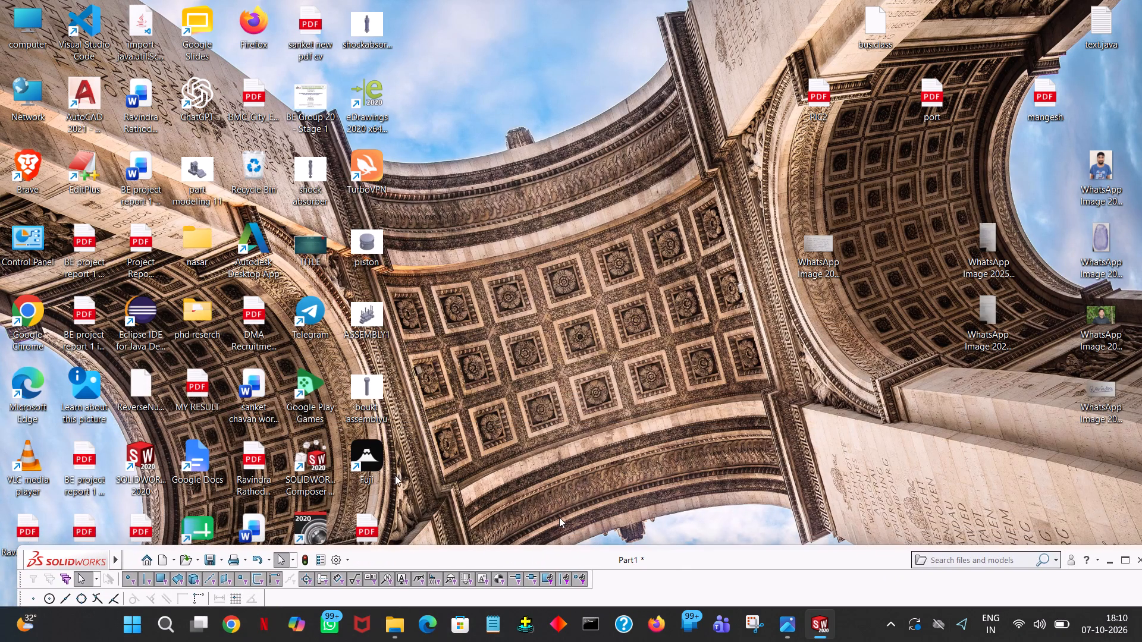
{"action": "double_click", "coordinate": [360, 458]}
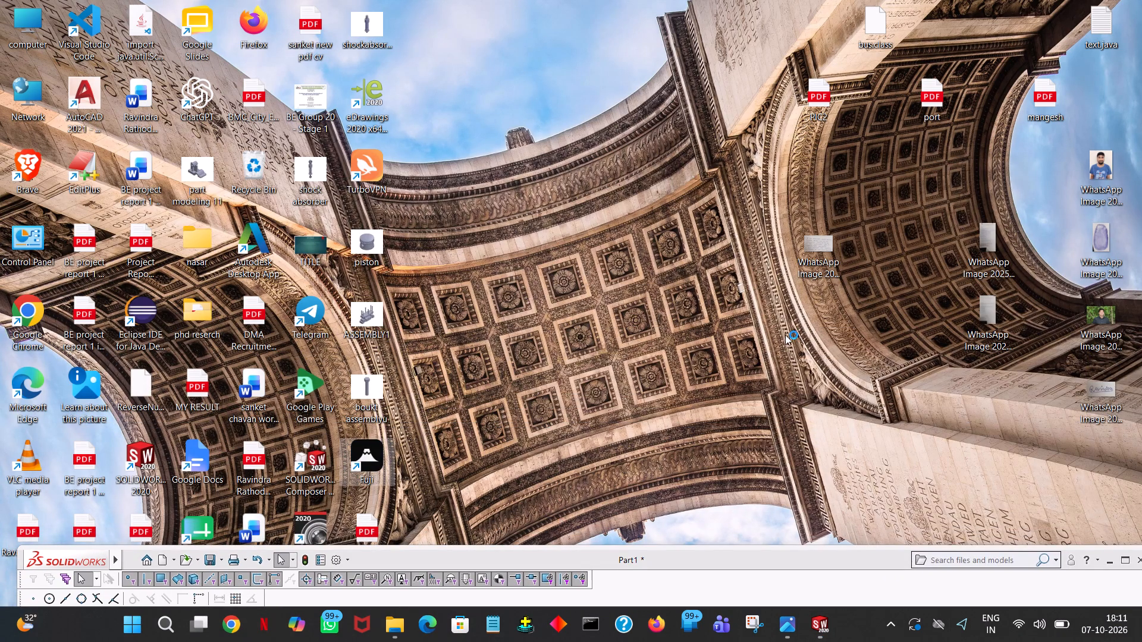
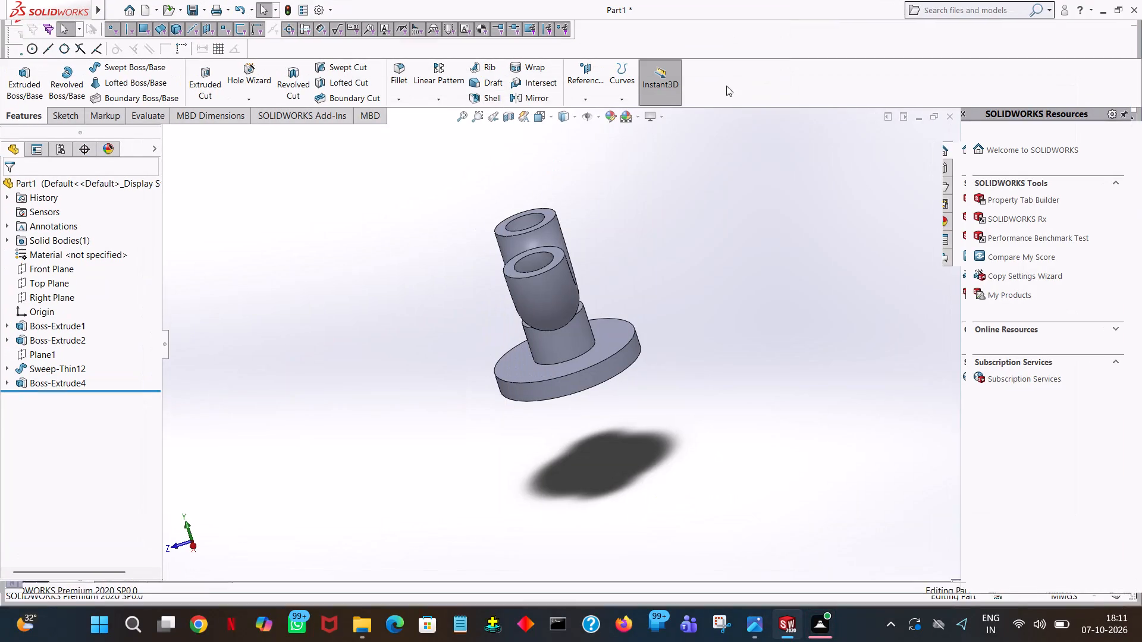
Switch to the Fuji app to view the y branch transition task's recording page and brief.
{"action": "left_click", "coordinate": [792, 165]}
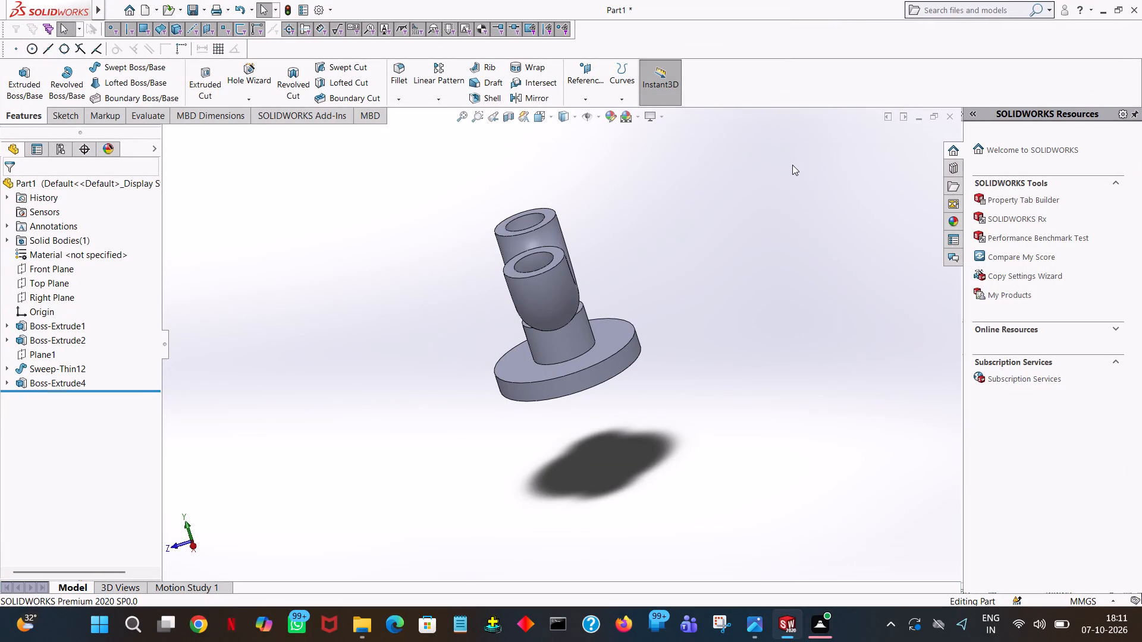
{"action": "middle_click_drag", "start_coordinate": [804, 369], "coordinate": [921, 319]}
{"action": "left_click", "coordinate": [826, 623]}
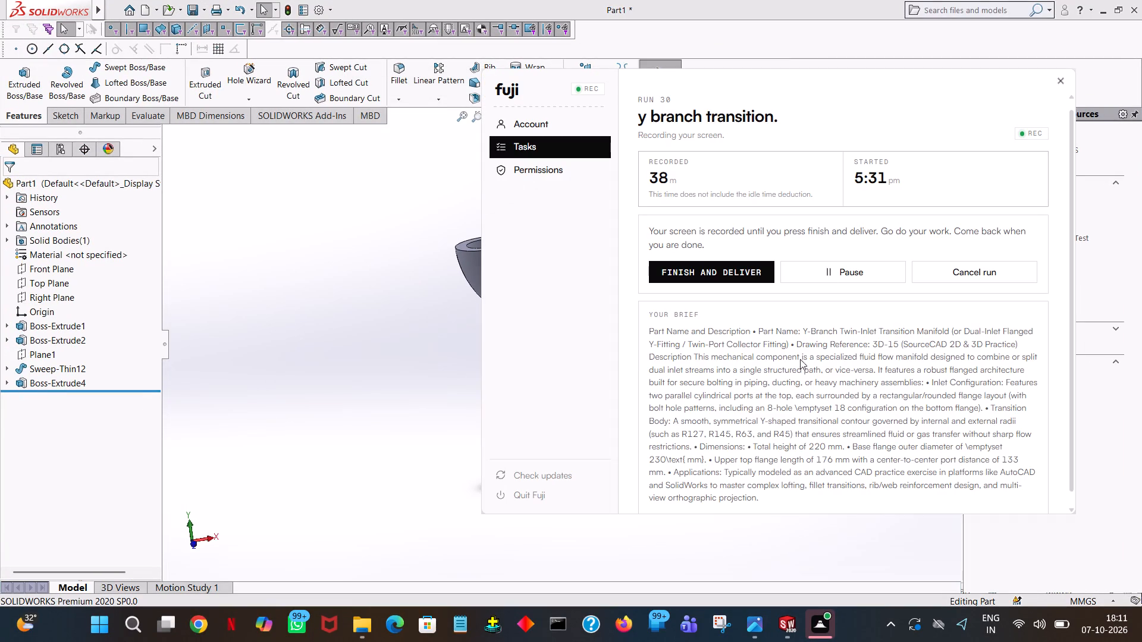
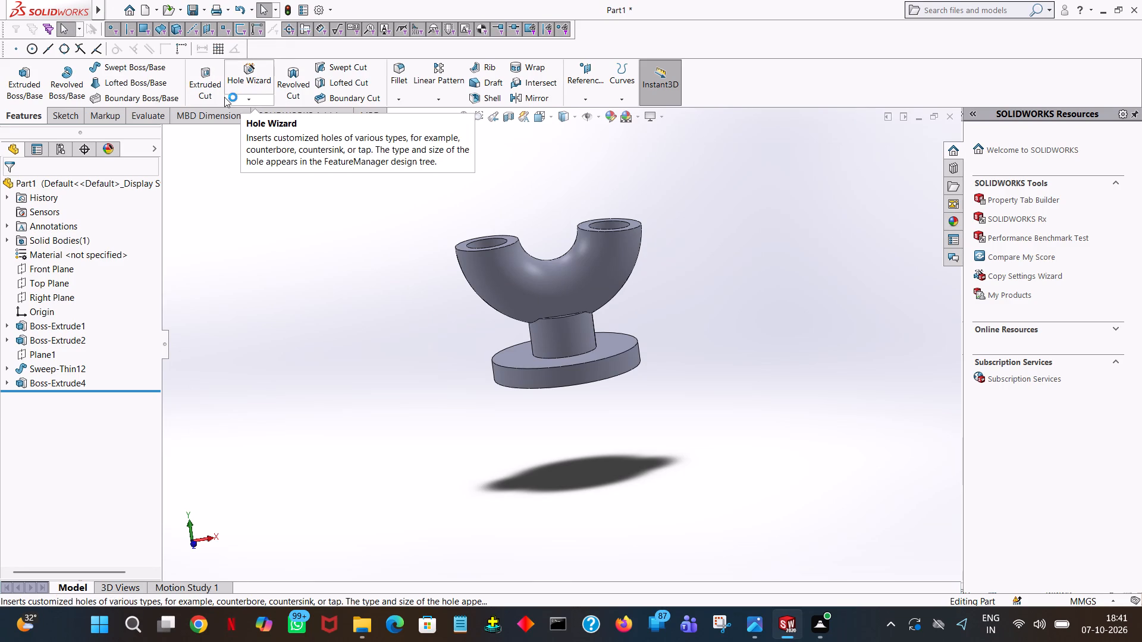
Start an Extruded Boss sketch on the U-tube's end face and draw a circle of radius 176/2 mm centred on the negative-X opening.
{"action": "middle_click_drag", "start_coordinate": [341, 166], "coordinate": [368, 269]}
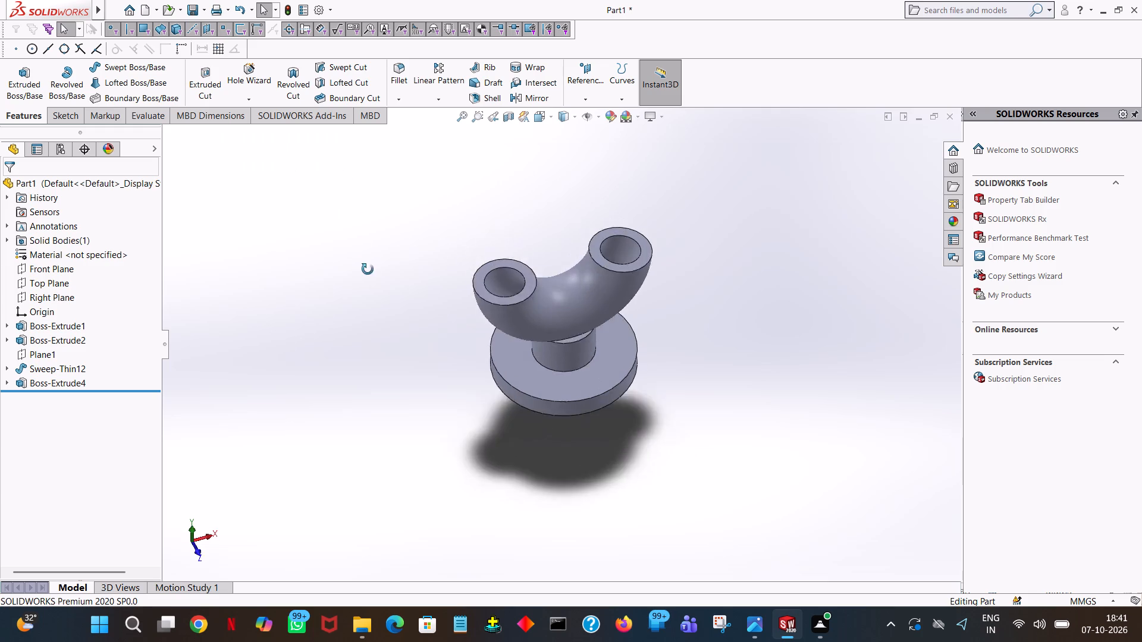
{"action": "middle_click_drag", "start_coordinate": [368, 269], "coordinate": [372, 297]}
{"action": "left_click", "coordinate": [34, 83]}
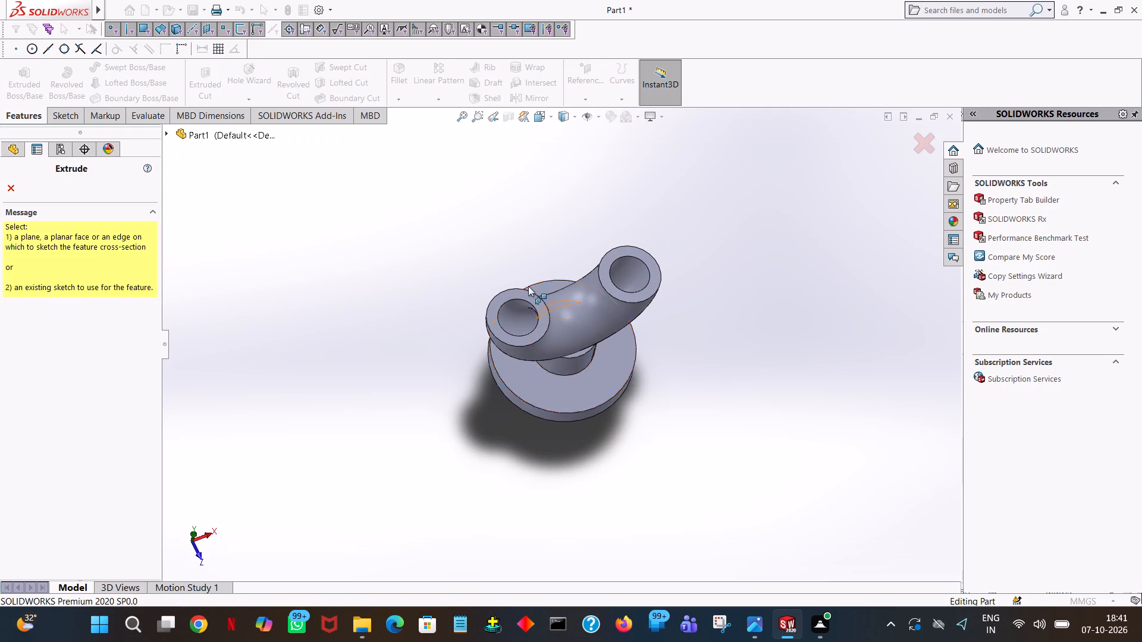
{"action": "left_click", "coordinate": [517, 289]}
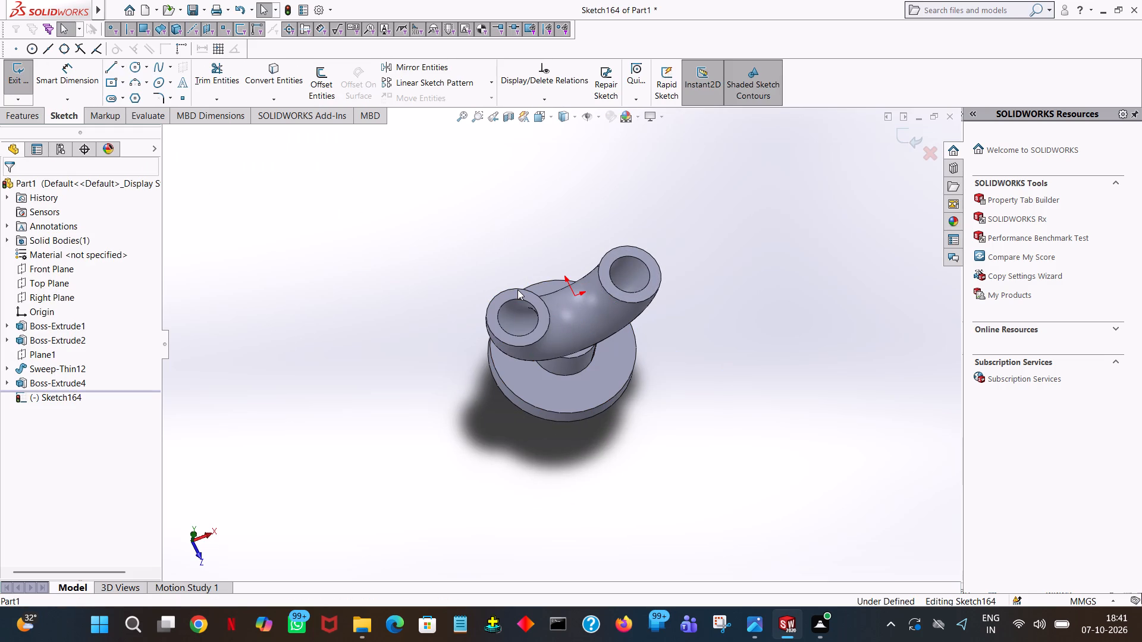
{"action": "key", "text": "space"}
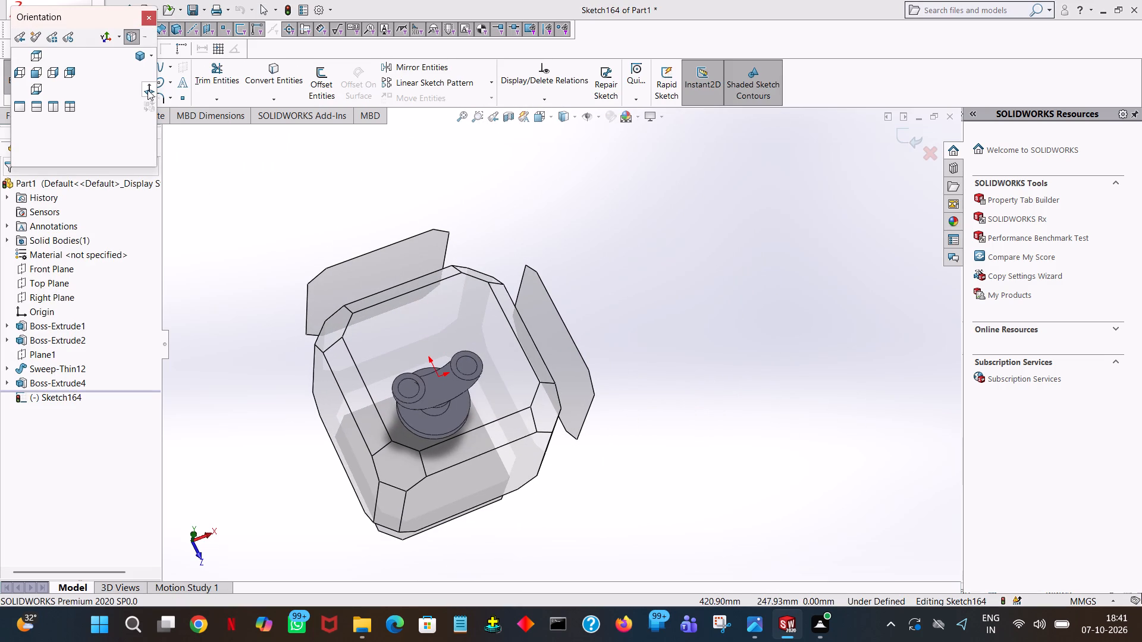
{"action": "left_click", "coordinate": [146, 90]}
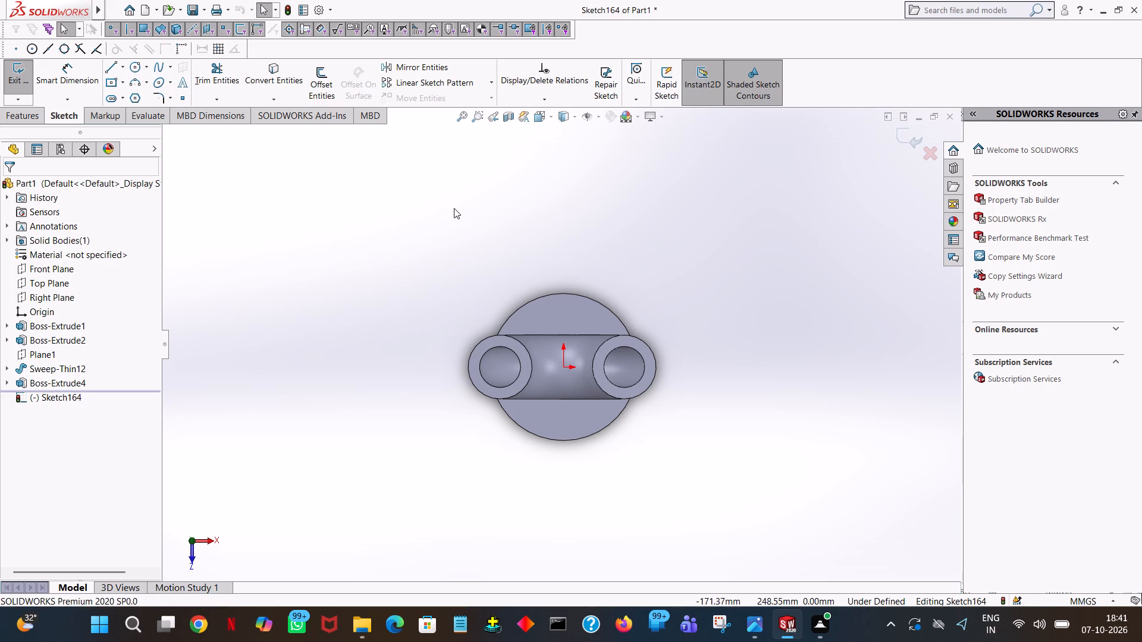
{"action": "left_click", "coordinate": [457, 113]}
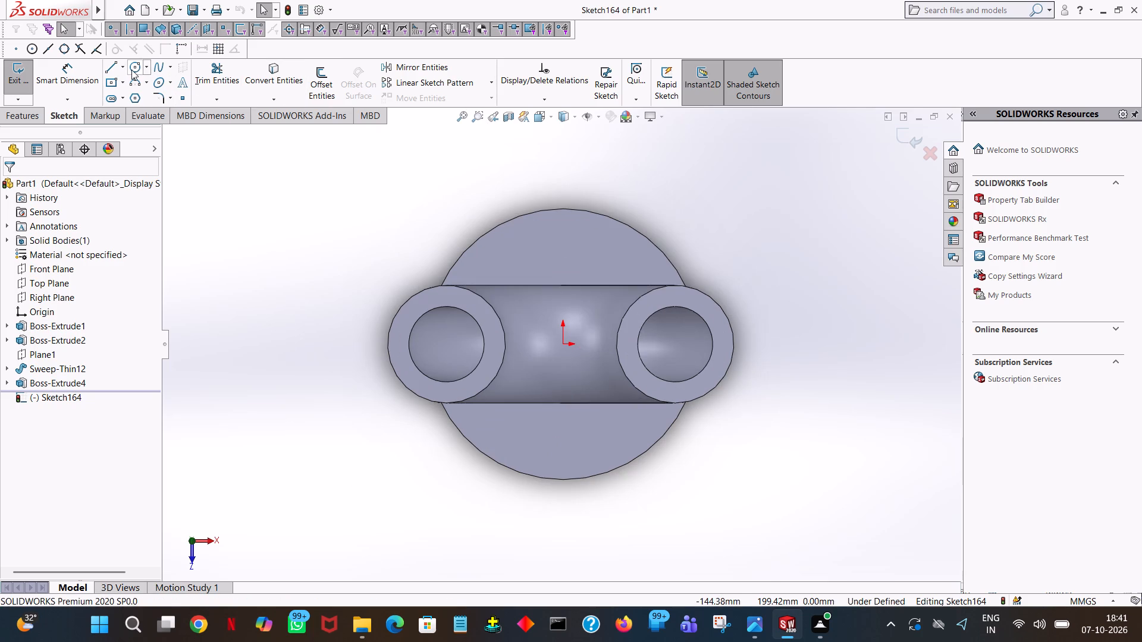
{"action": "left_click", "coordinate": [132, 71]}
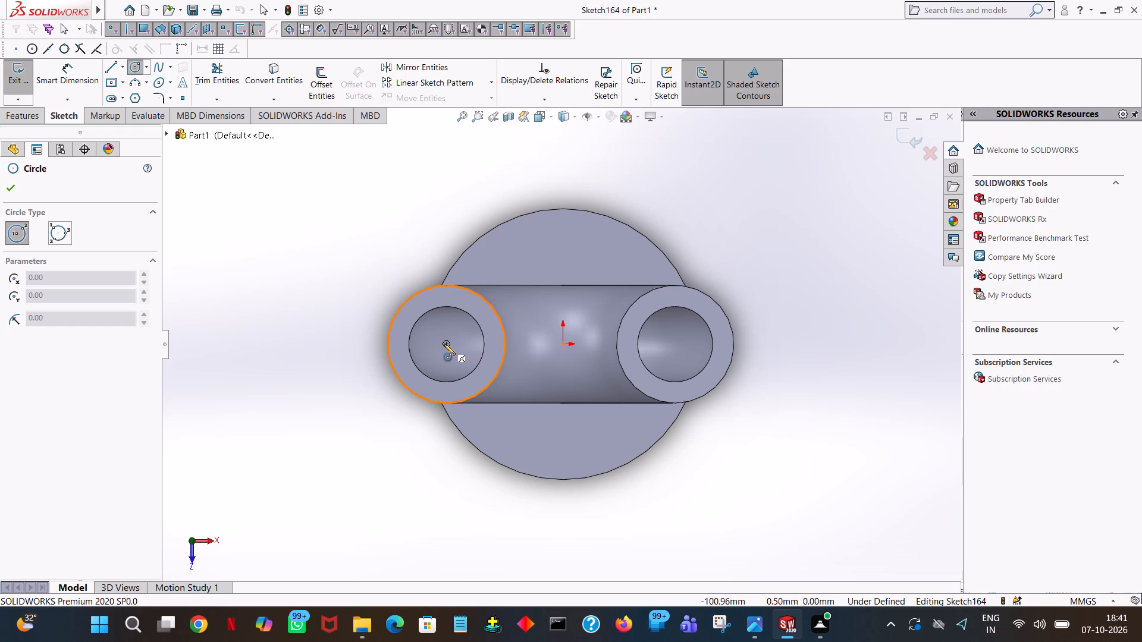
{"action": "left_click", "coordinate": [444, 344]}
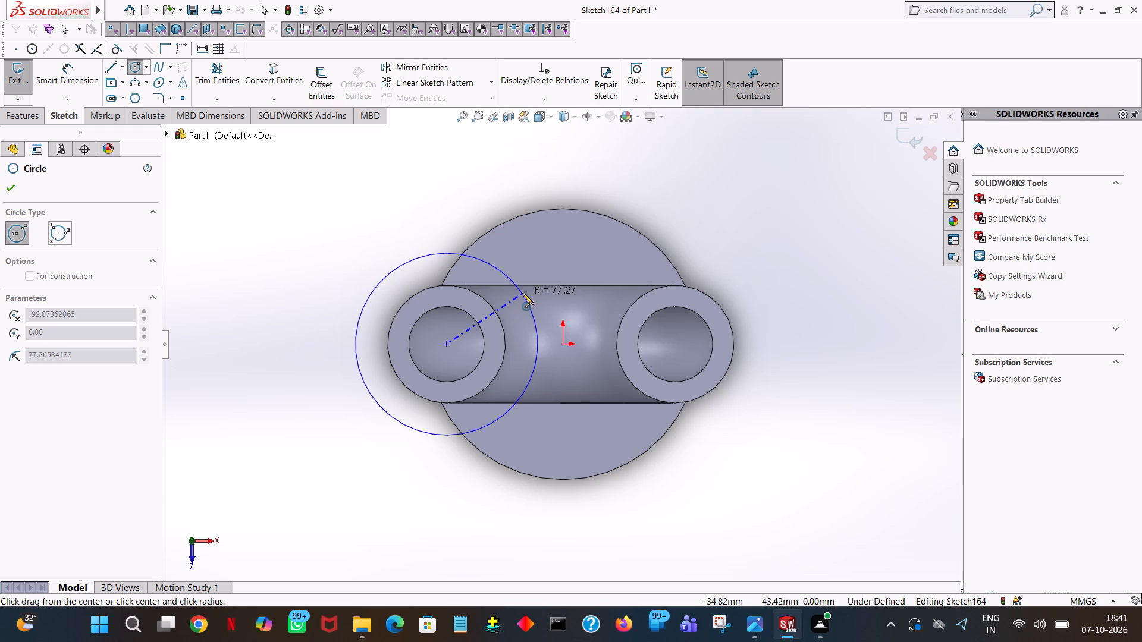
{"action": "left_click", "coordinate": [522, 293]}
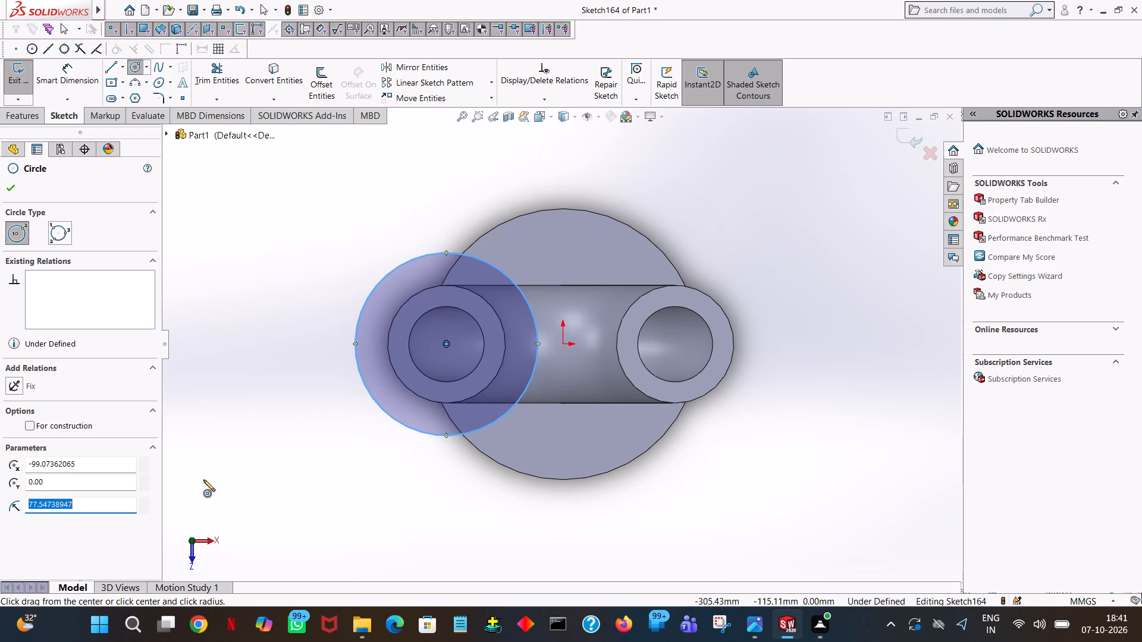
{"action": "type", "text": "17"}
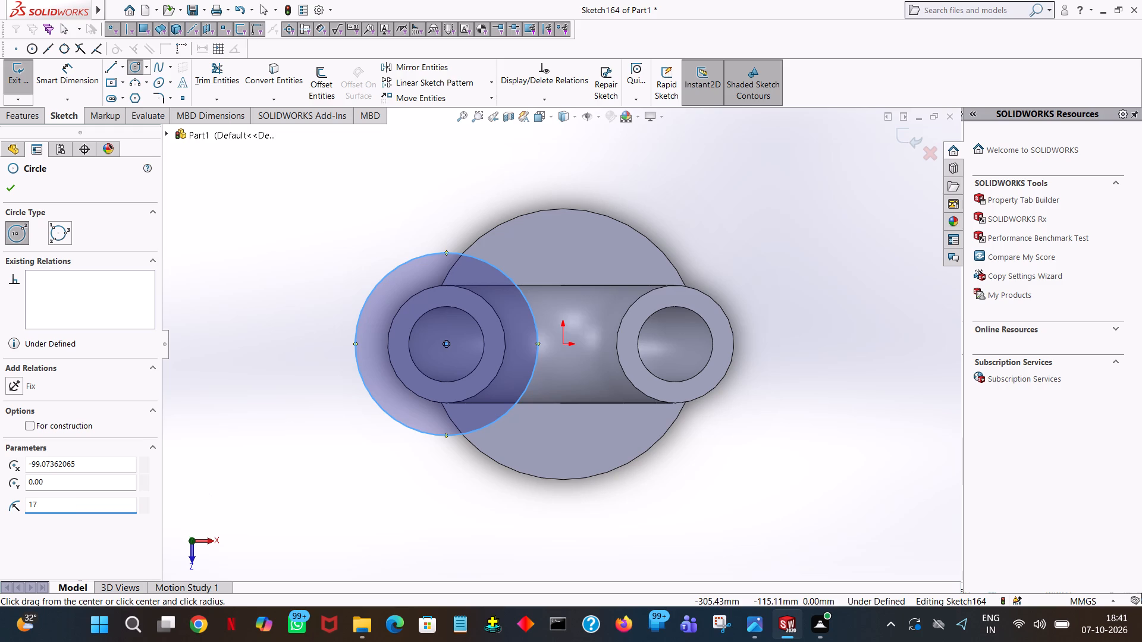
{"action": "type", "text": "6/2"}
{"action": "key", "text": "Return"}
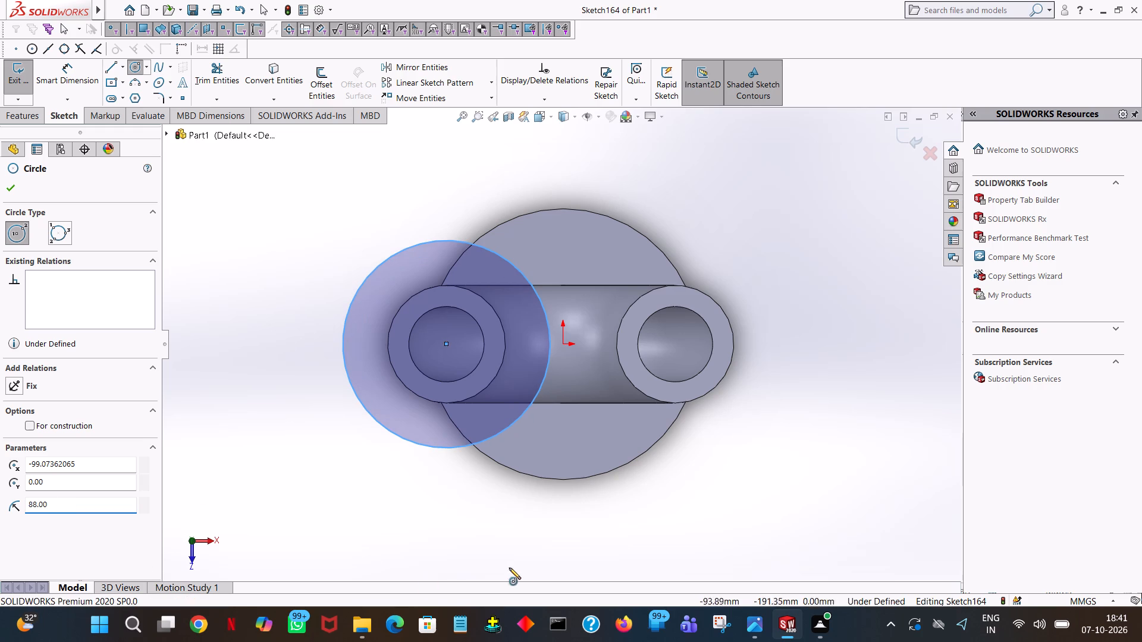
Sketch a second circle of radius 176/2 mm centred on the positive-X tube opening.
{"action": "middle_click_drag", "start_coordinate": [529, 549], "coordinate": [560, 182]}
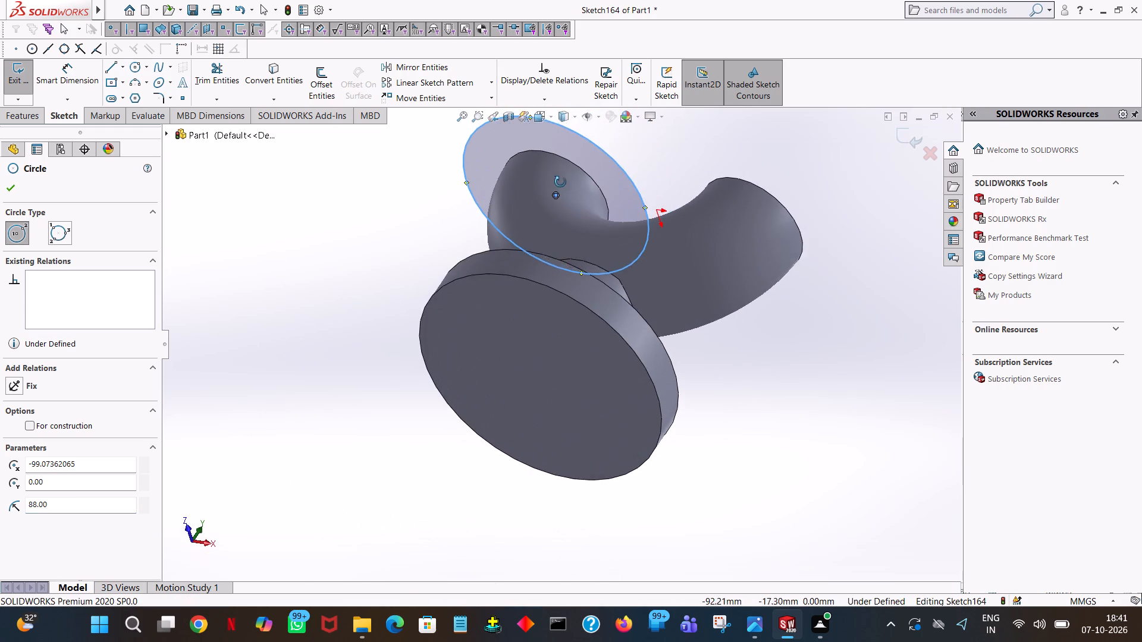
{"action": "middle_click_drag", "start_coordinate": [560, 182], "coordinate": [591, 353]}
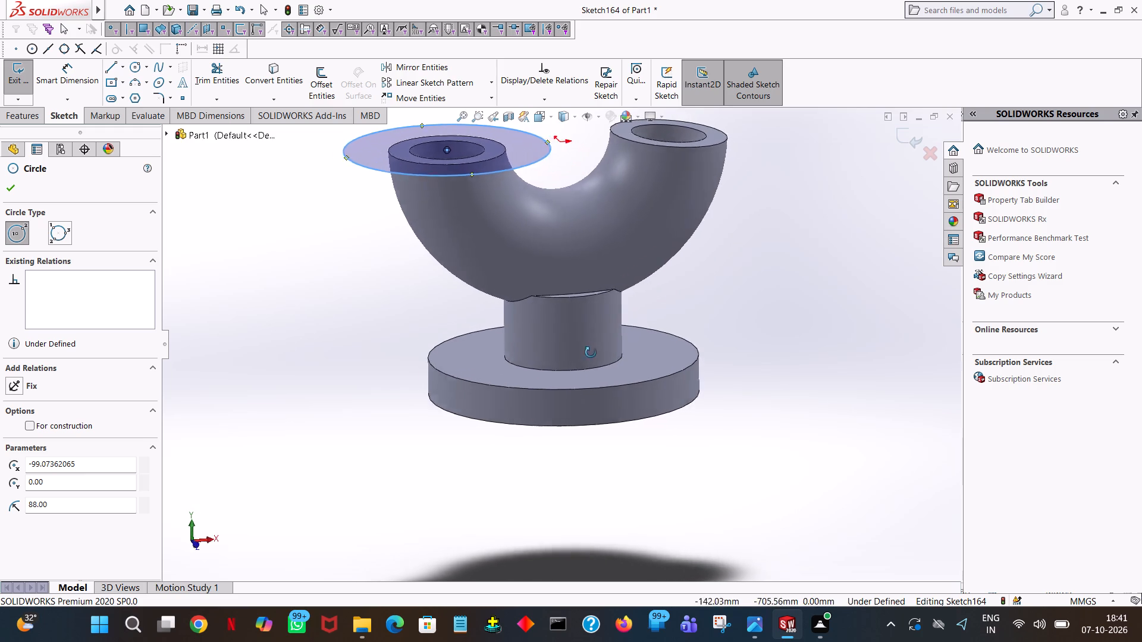
{"action": "middle_click_drag", "start_coordinate": [591, 353], "coordinate": [578, 355]}
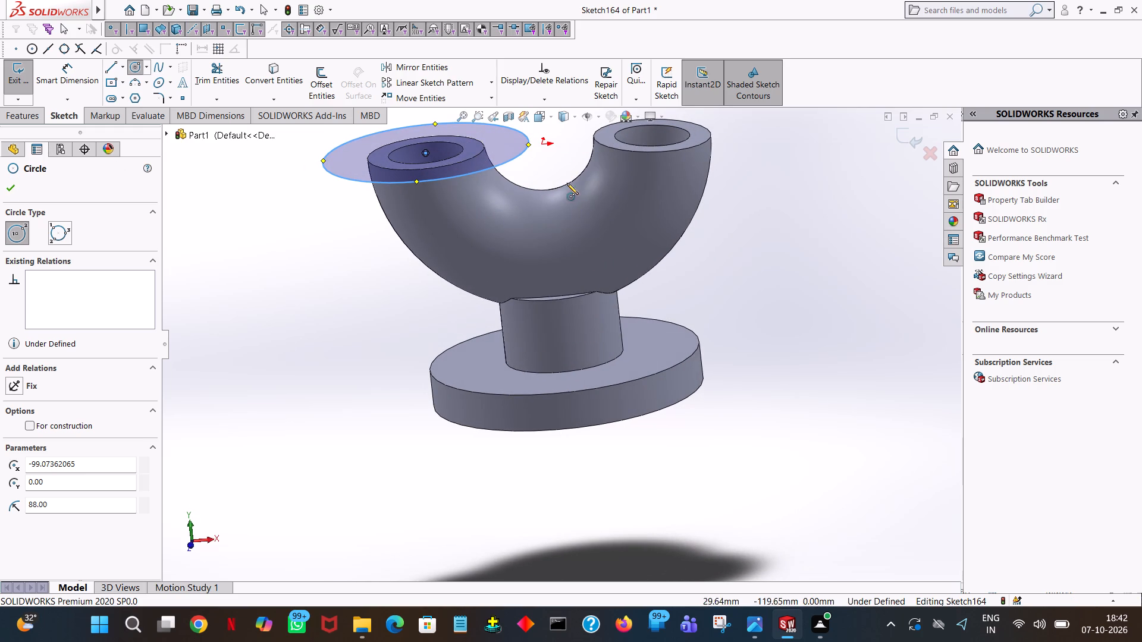
{"action": "middle_click_drag", "start_coordinate": [567, 183], "coordinate": [581, 390]}
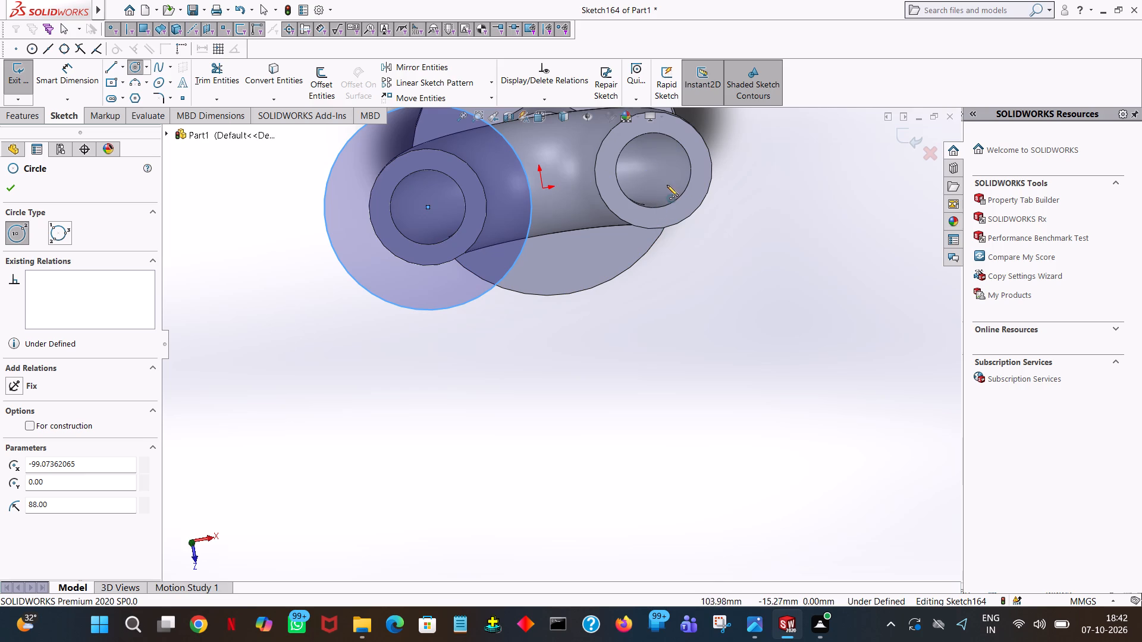
{"action": "left_click", "coordinate": [463, 117]}
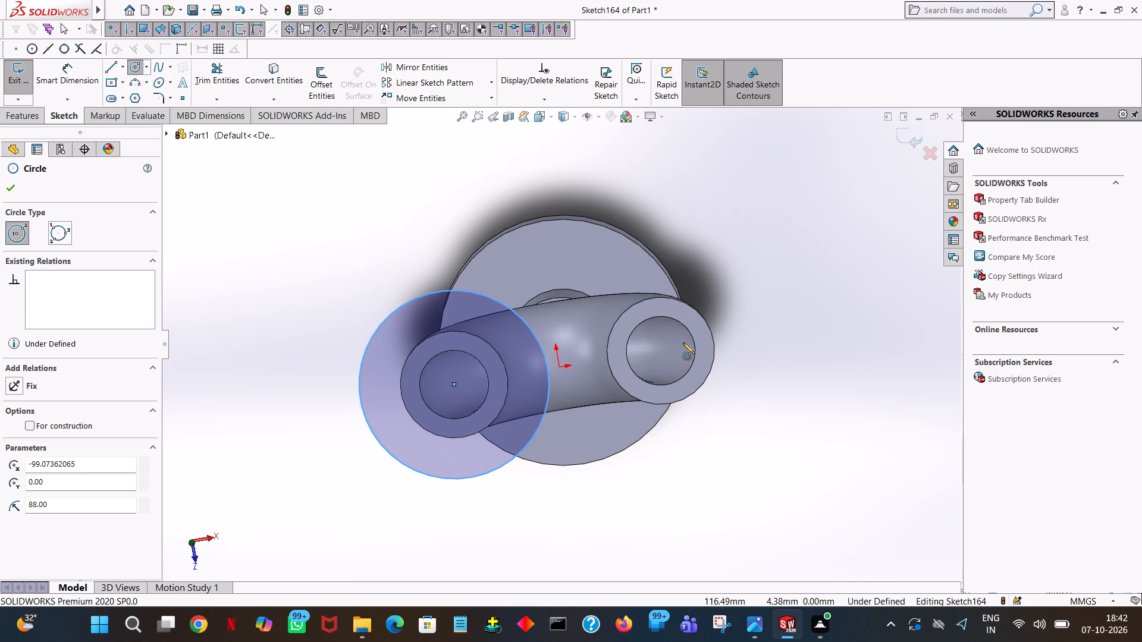
{"action": "key", "text": "space"}
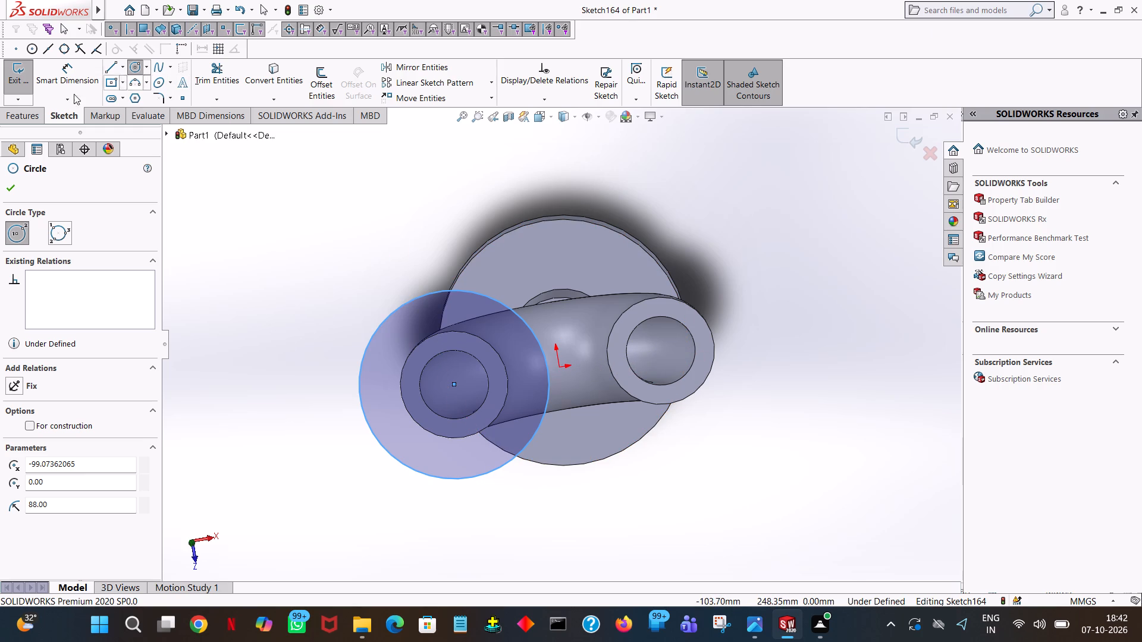
{"action": "left_click", "coordinate": [146, 88]}
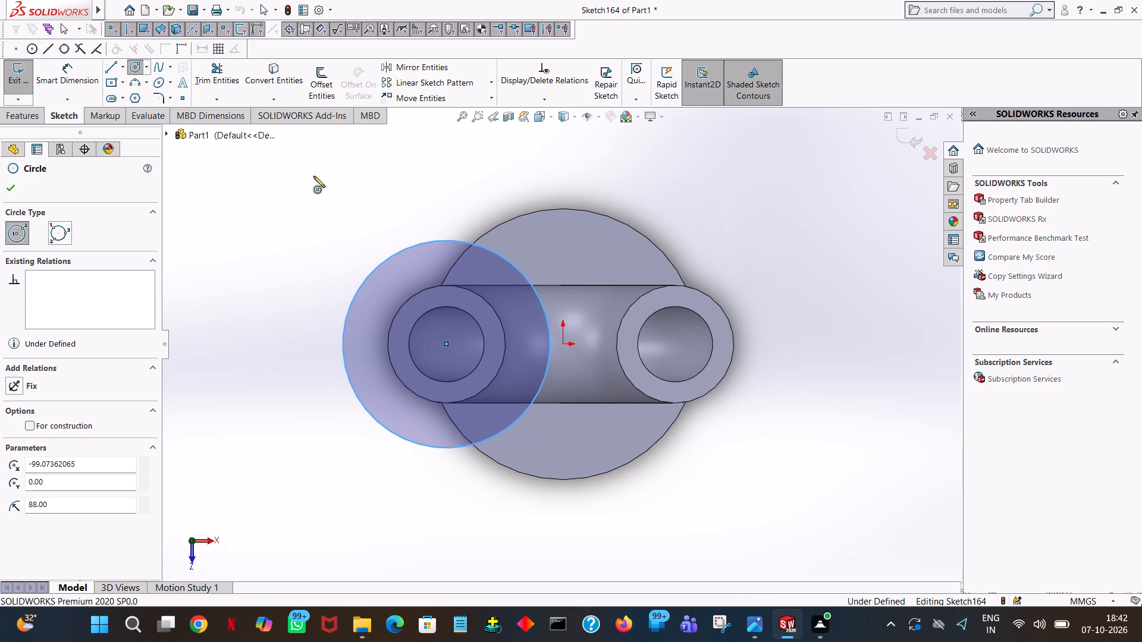
{"action": "left_click", "coordinate": [676, 342]}
{"action": "left_click", "coordinate": [754, 274]}
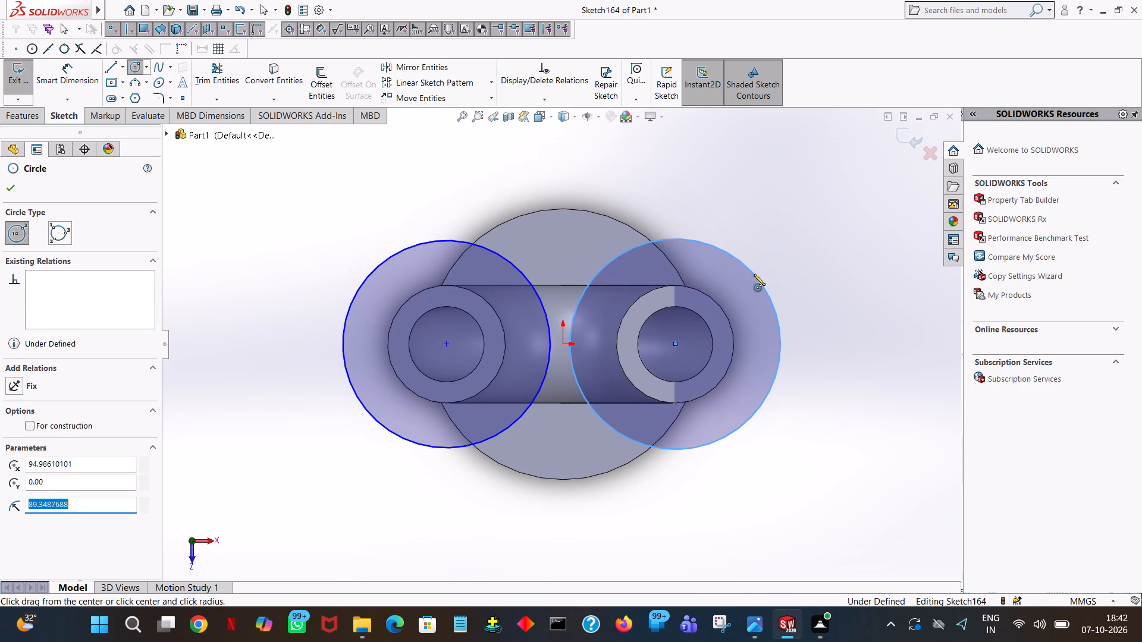
{"action": "type", "text": "17"}
{"action": "key", "text": "6"}
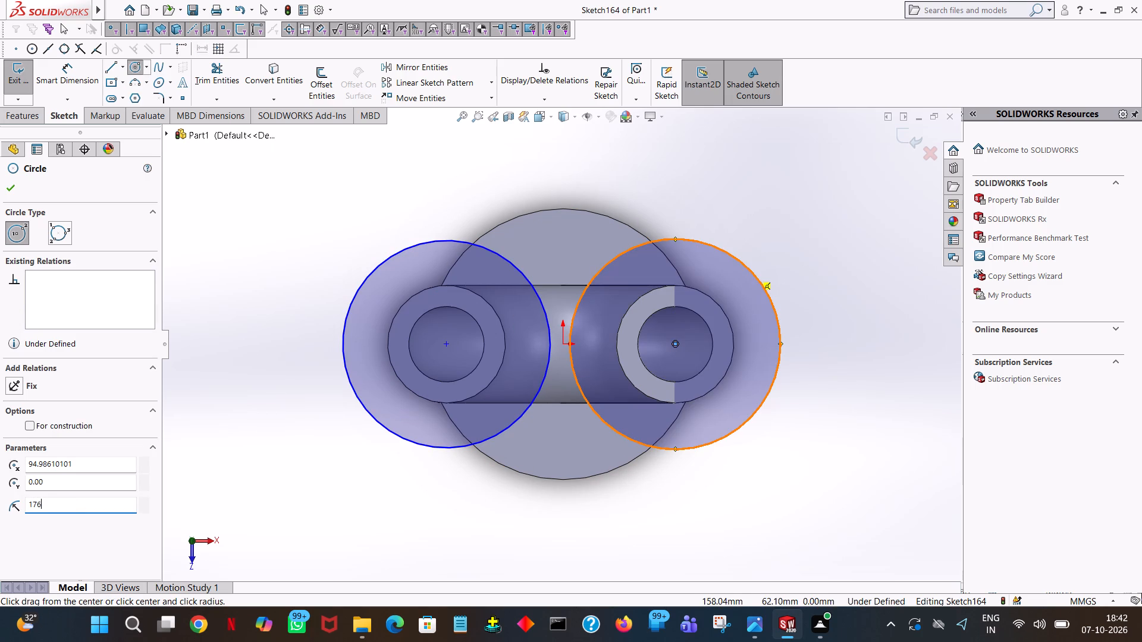
{"action": "type", "text": "/2"}
{"action": "key", "text": "Return"}
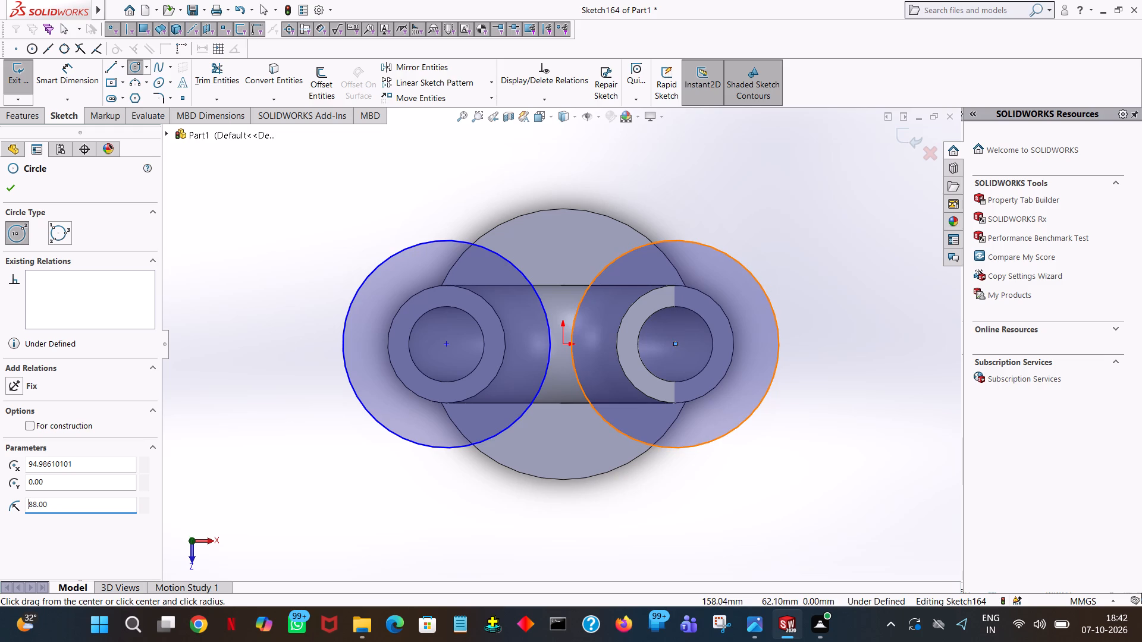
{"action": "right_click", "coordinate": [749, 271]}
{"action": "left_click", "coordinate": [769, 278]}
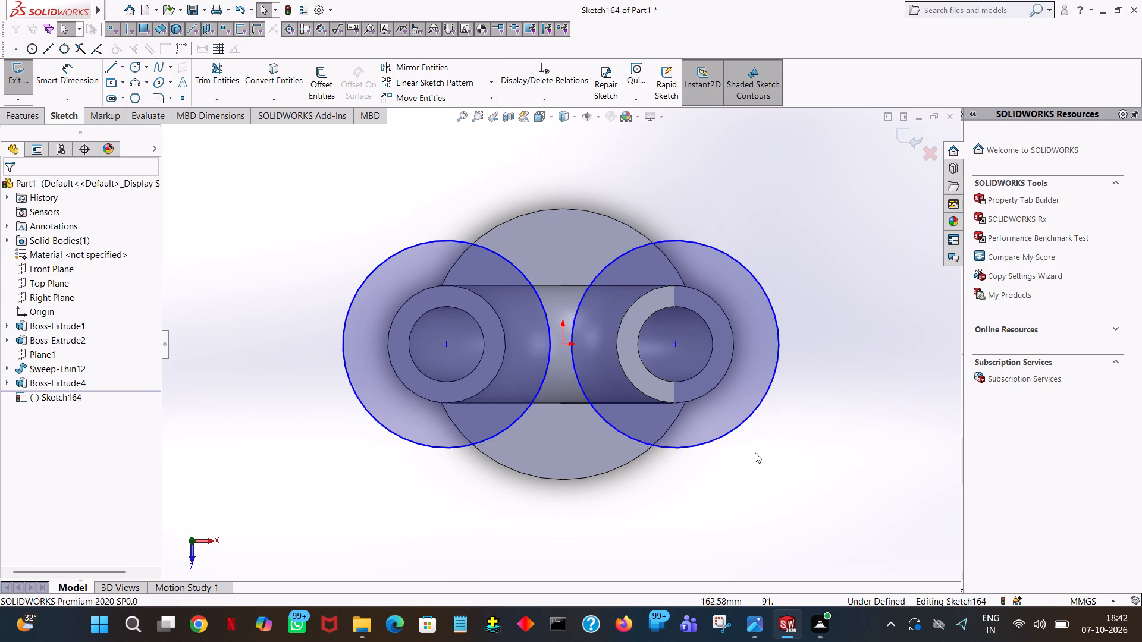
Extrude both circles 32 mm blind in the reversed direction, toward the base, with the result merged.
{"action": "middle_click_drag", "start_coordinate": [808, 391], "coordinate": [805, 178]}
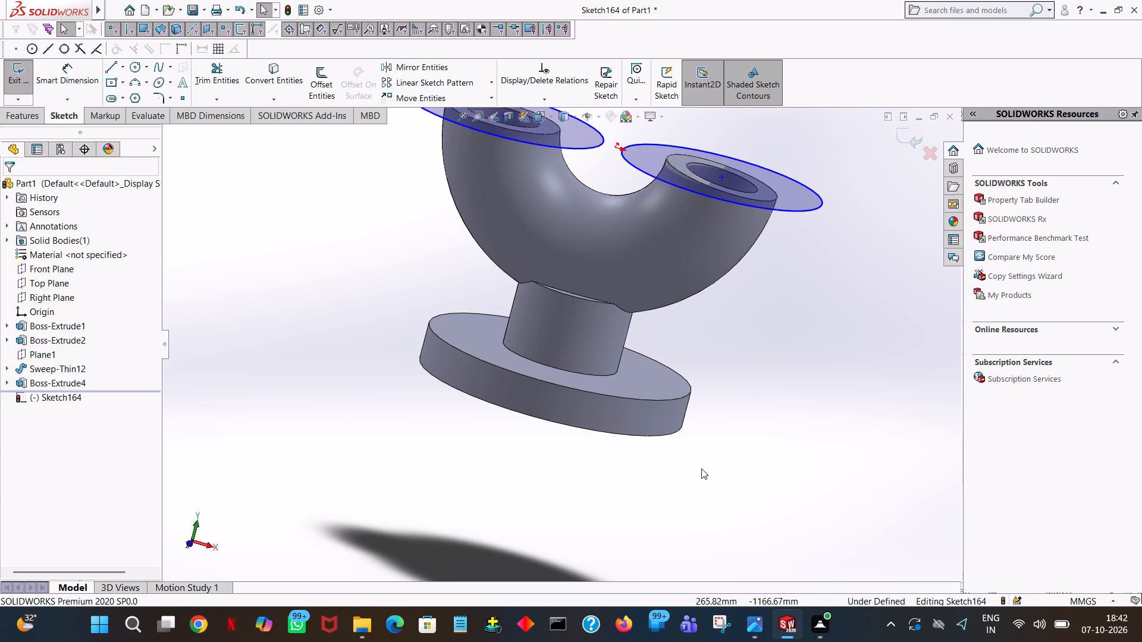
{"action": "left_click", "coordinate": [8, 112]}
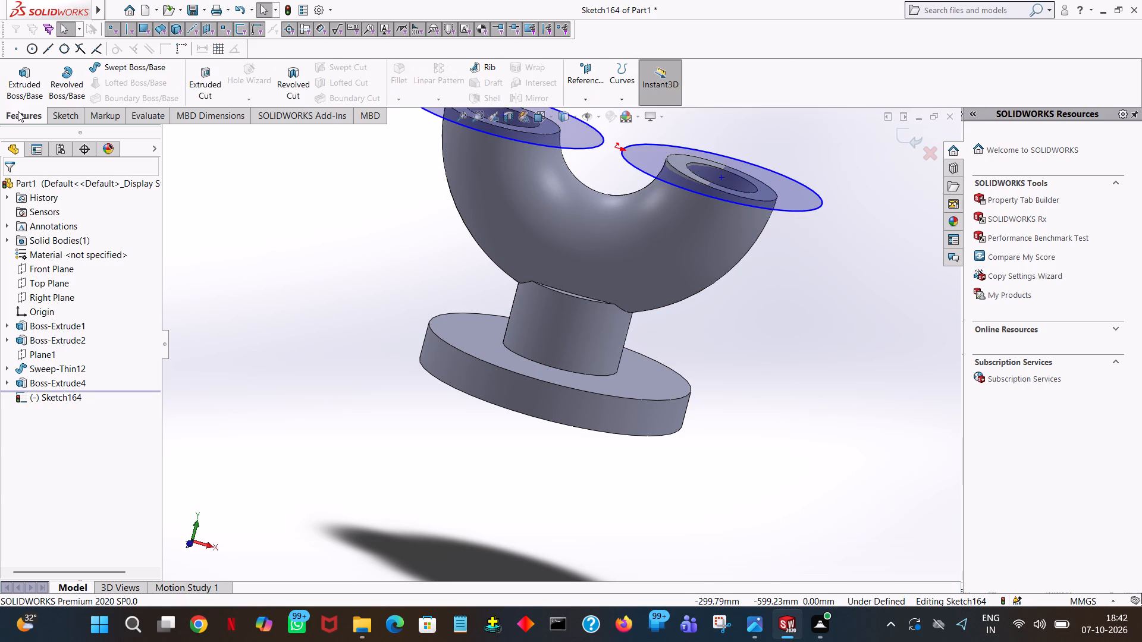
{"action": "left_click", "coordinate": [26, 92]}
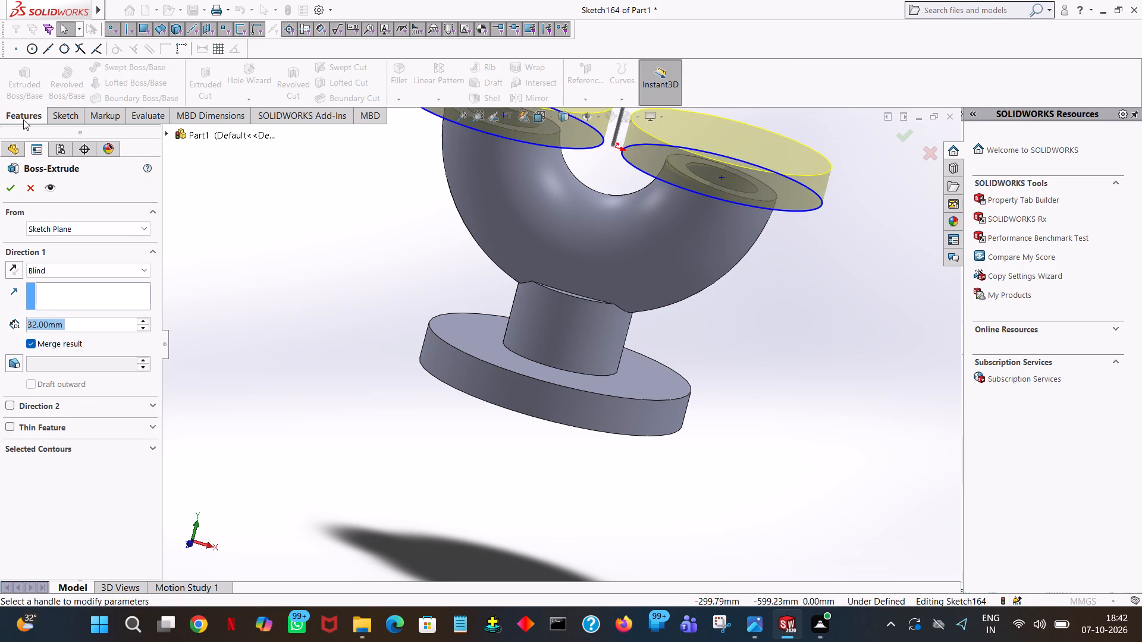
{"action": "left_click", "coordinate": [17, 267]}
{"action": "left_click", "coordinate": [11, 190]}
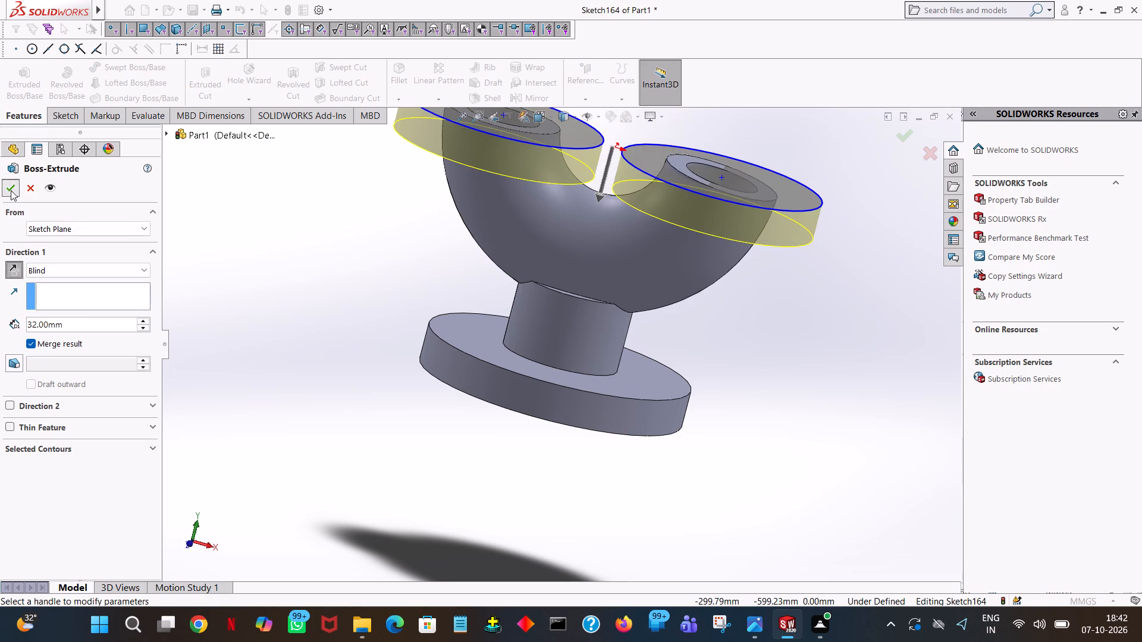
{"action": "left_click", "coordinate": [832, 391]}
Examine the two inlet flanges and the uneven raised area on one flange's top face from several angles.
{"action": "middle_click_drag", "start_coordinate": [832, 391], "coordinate": [799, 379]}
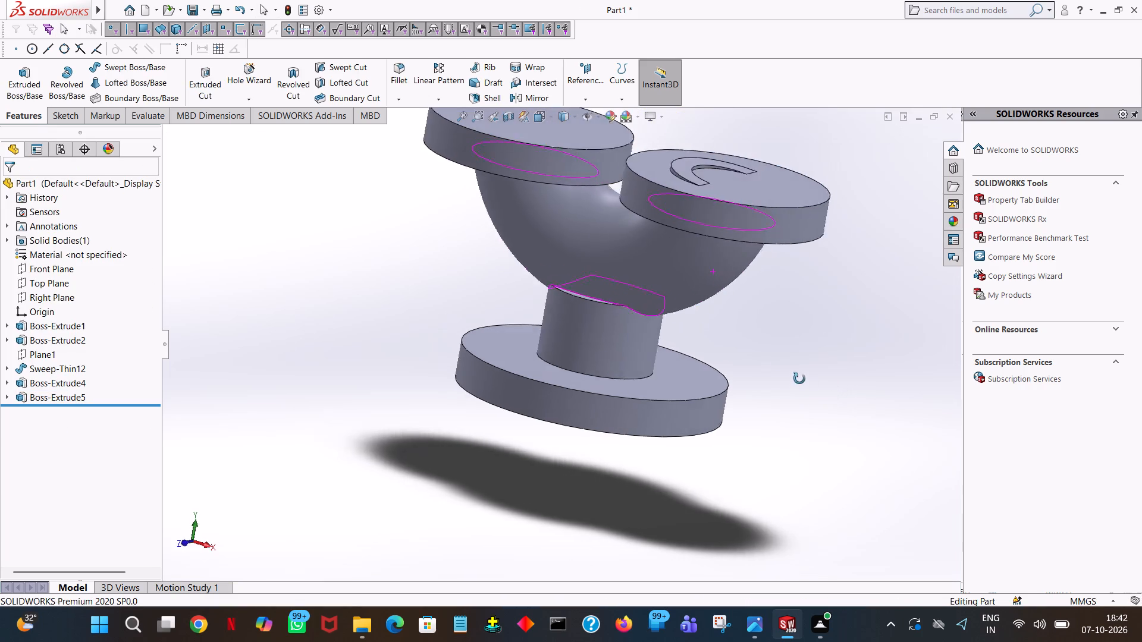
{"action": "middle_click_drag", "start_coordinate": [799, 379], "coordinate": [893, 395]}
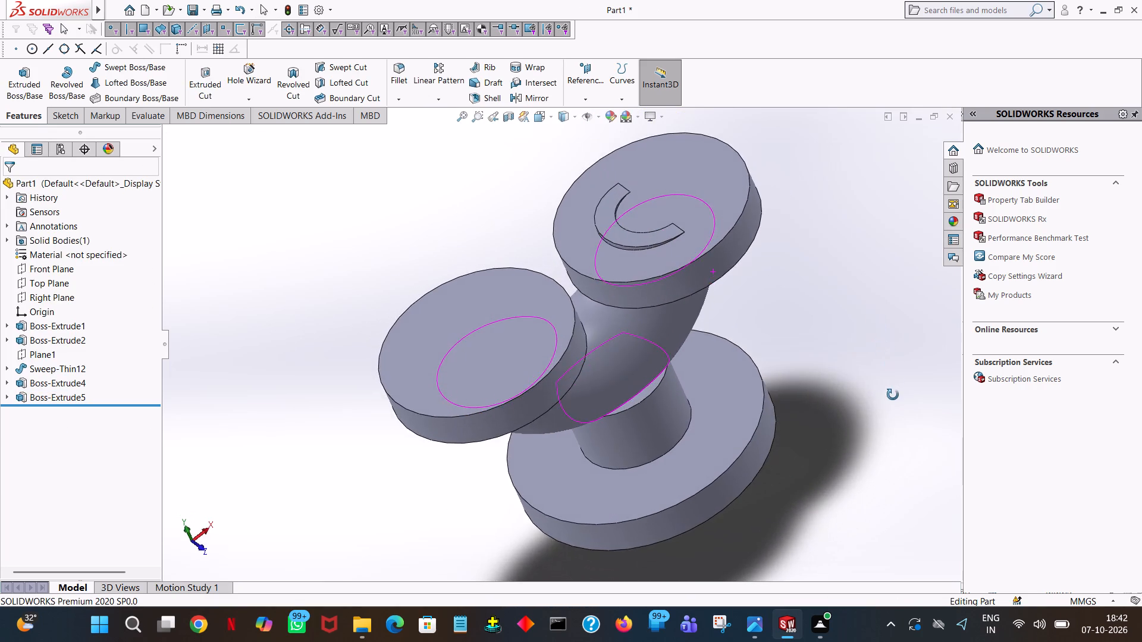
{"action": "middle_click_drag", "start_coordinate": [893, 395], "coordinate": [890, 498]}
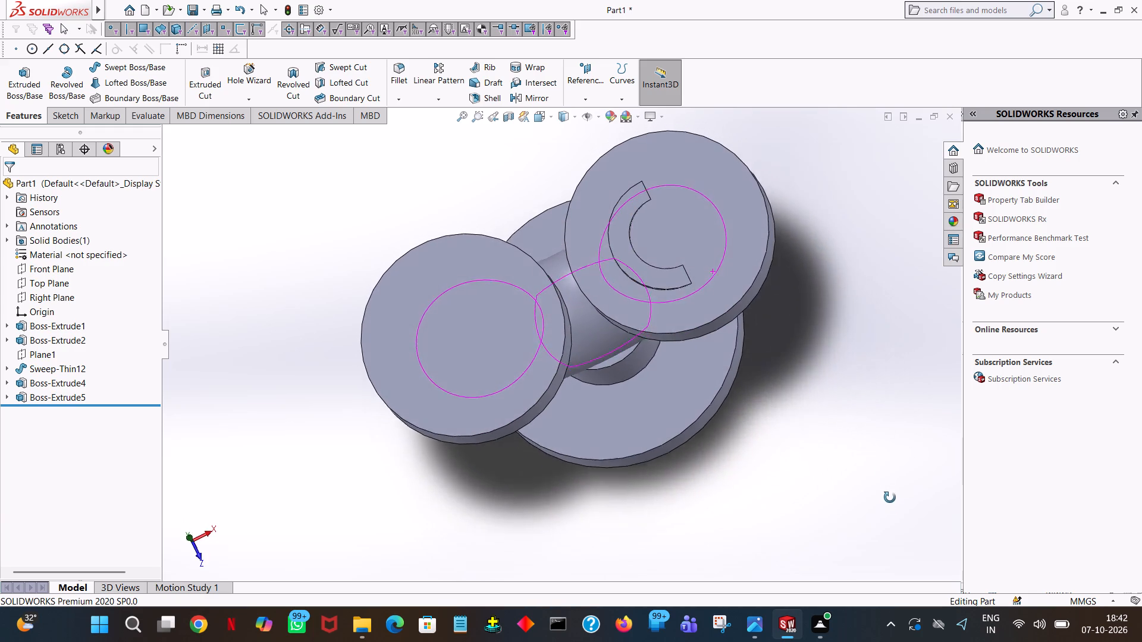
{"action": "middle_click_drag", "start_coordinate": [890, 498], "coordinate": [891, 501]}
{"action": "middle_click_drag", "start_coordinate": [865, 370], "coordinate": [884, 393]}
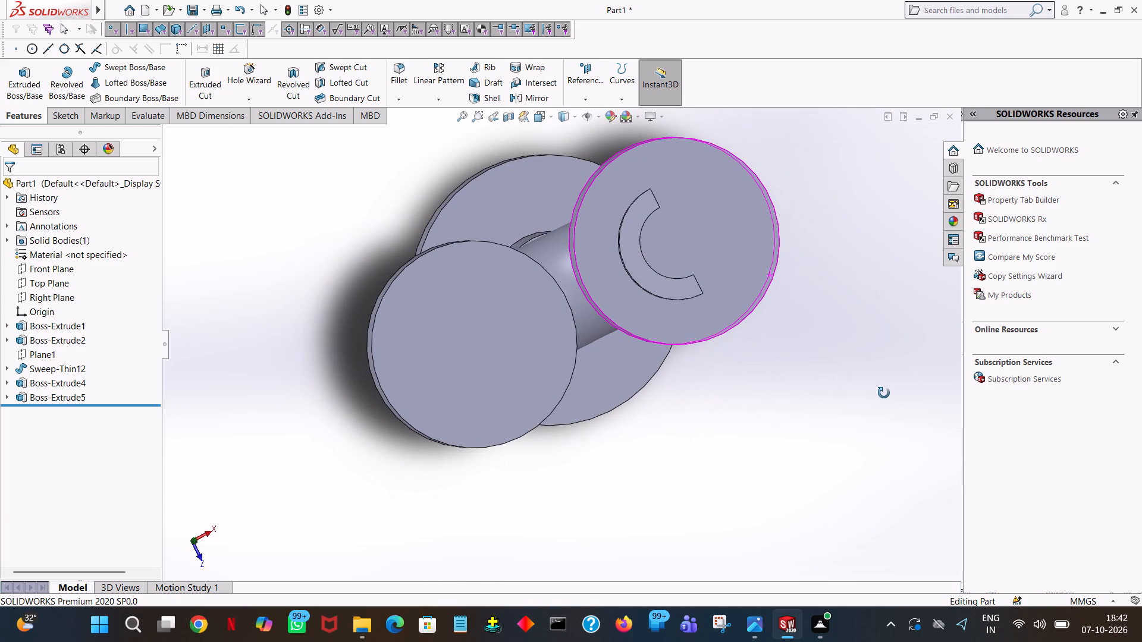
{"action": "middle_click_drag", "start_coordinate": [884, 393], "coordinate": [891, 365]}
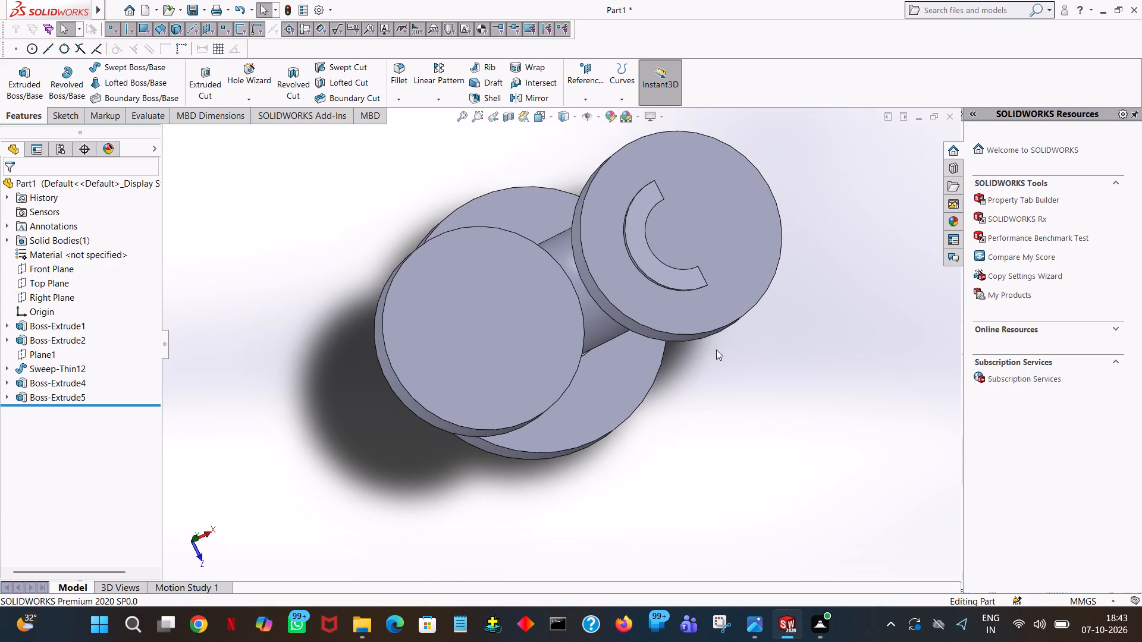
{"action": "middle_click_drag", "start_coordinate": [690, 341], "coordinate": [666, 136]}
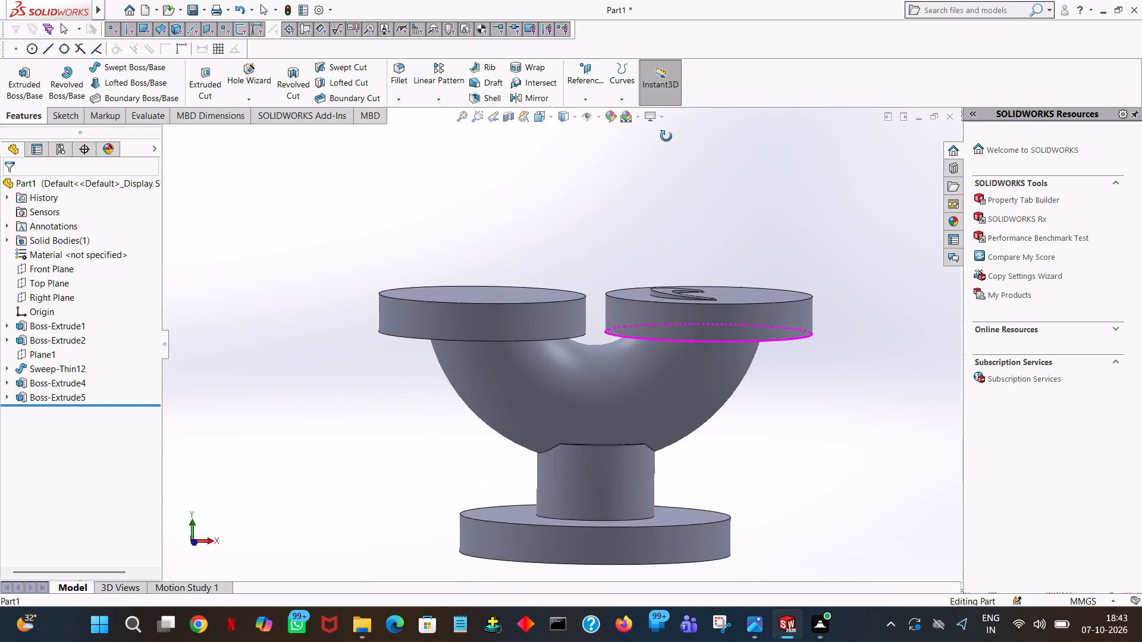
{"action": "middle_click_drag", "start_coordinate": [666, 136], "coordinate": [667, 130]}
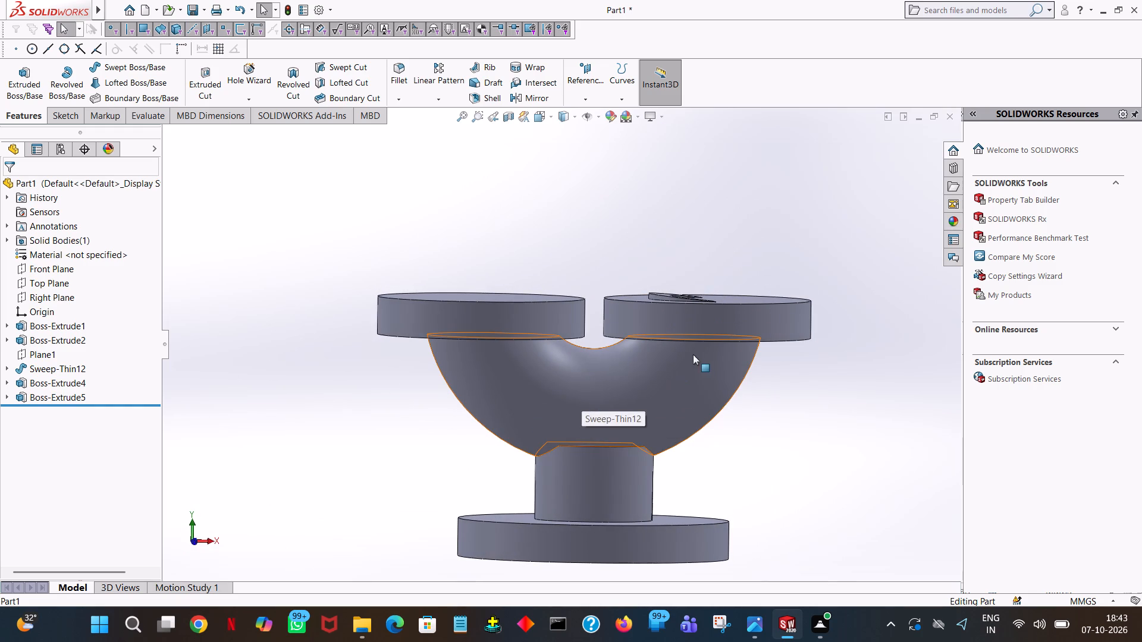
Start an Extruded Cut sketch on the negative-X inlet flange's top face and draw a concentric circle of radius 133/2 mm.
{"action": "left_click", "coordinate": [204, 89]}
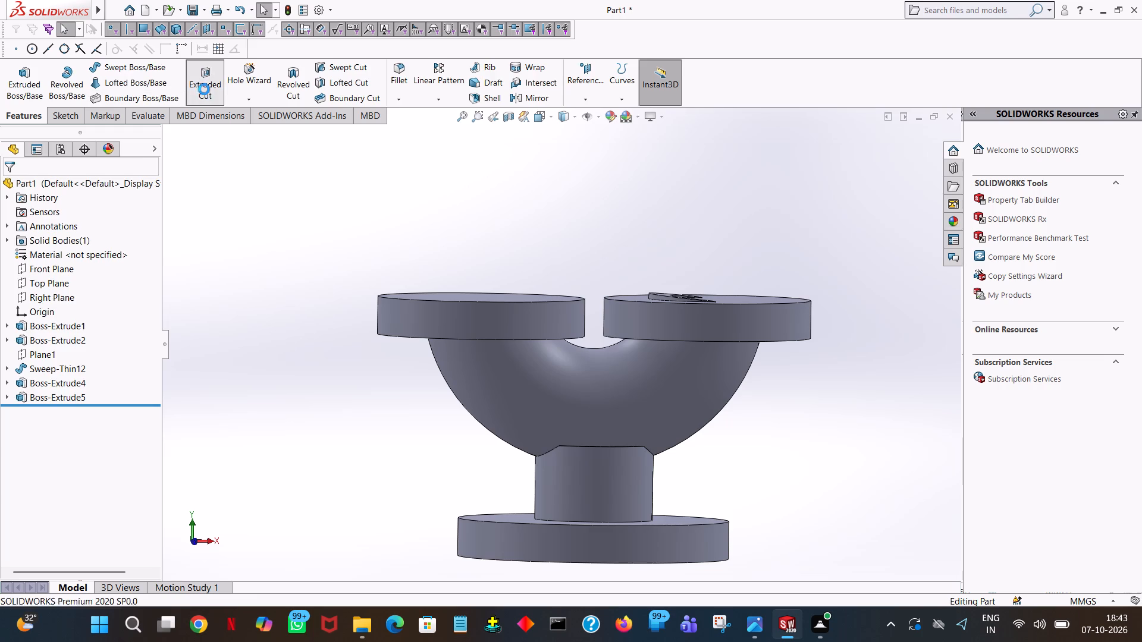
{"action": "middle_click_drag", "start_coordinate": [400, 245], "coordinate": [407, 374]}
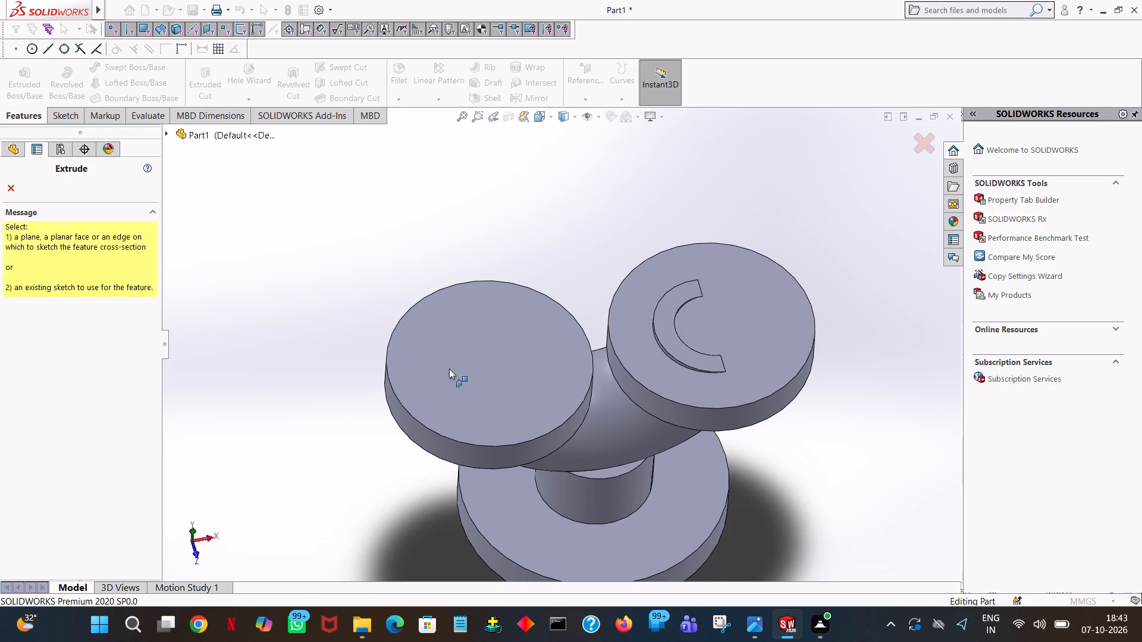
{"action": "left_click", "coordinate": [519, 322]}
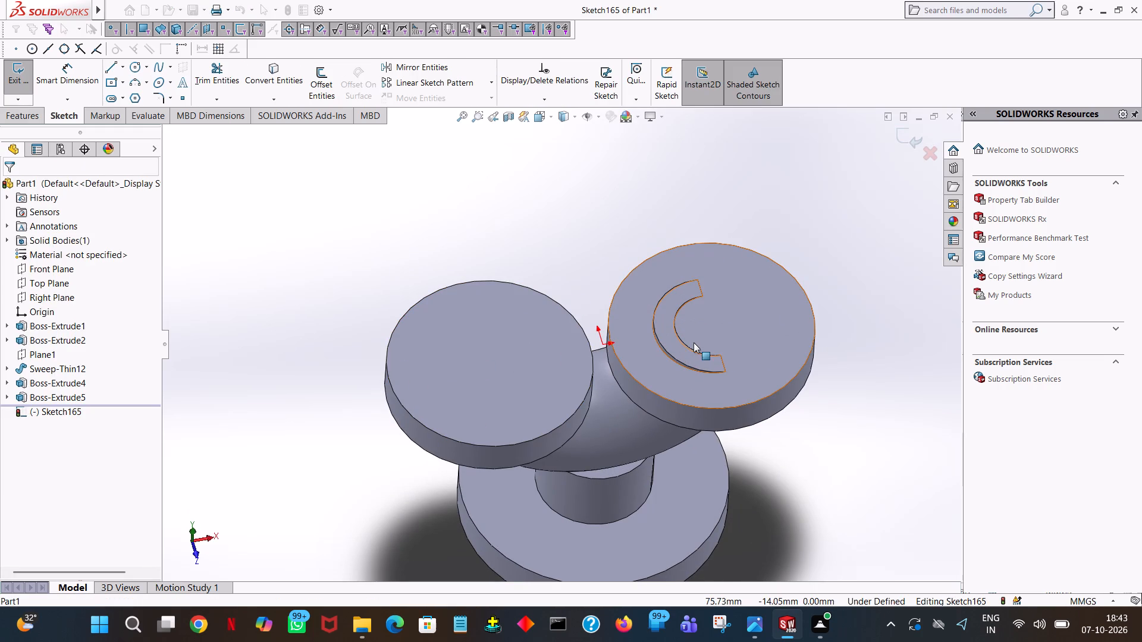
{"action": "key", "text": "space"}
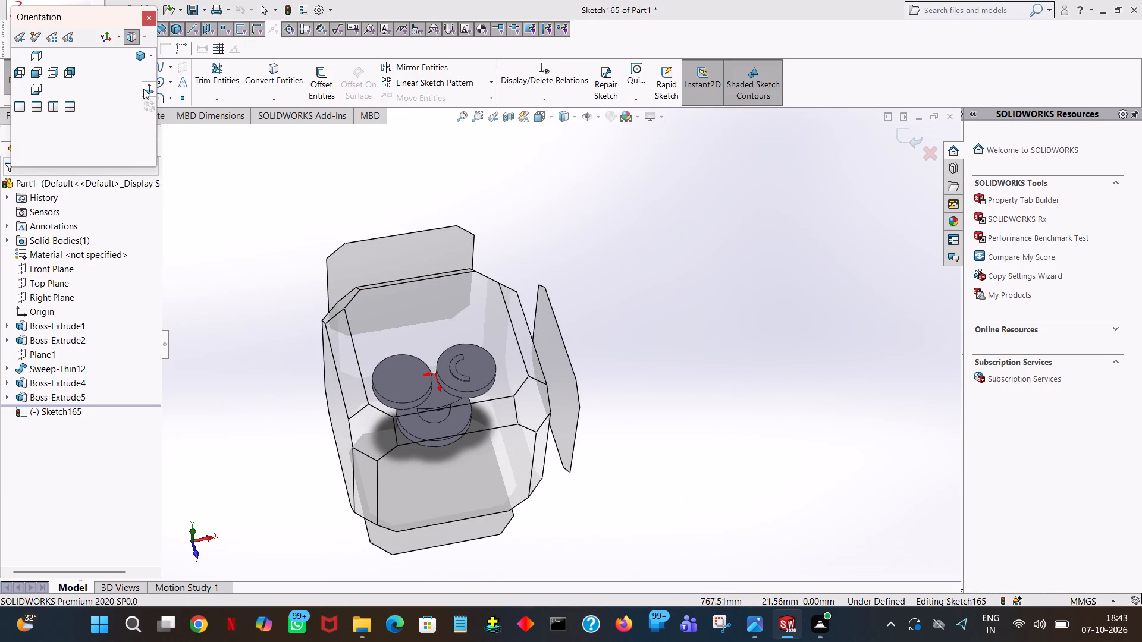
{"action": "left_click", "coordinate": [147, 93]}
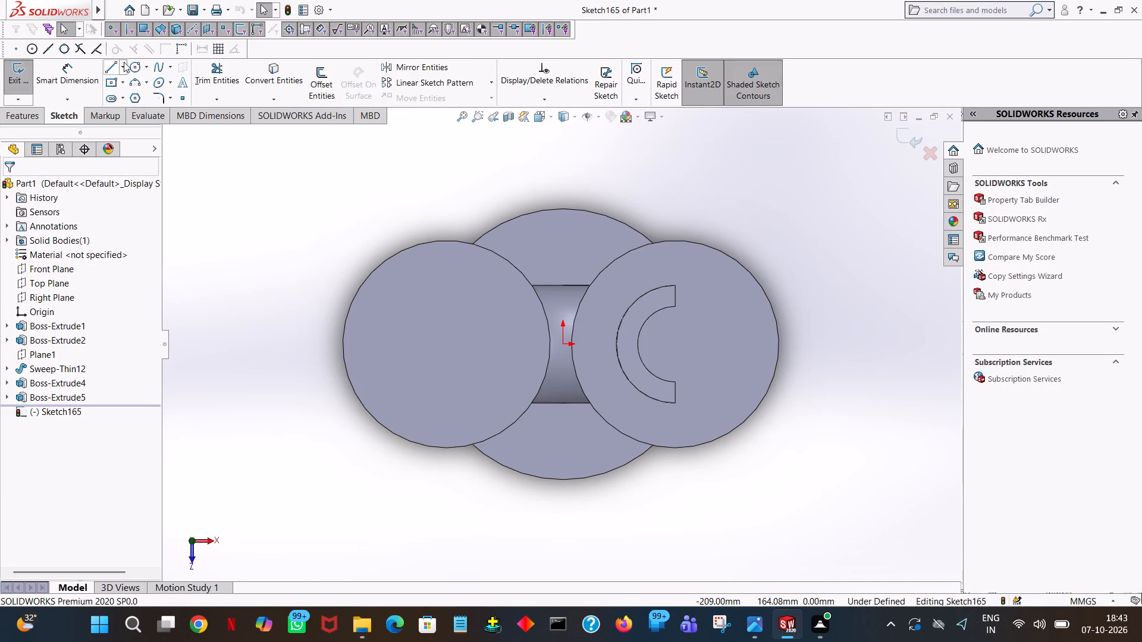
{"action": "left_click", "coordinate": [136, 67]}
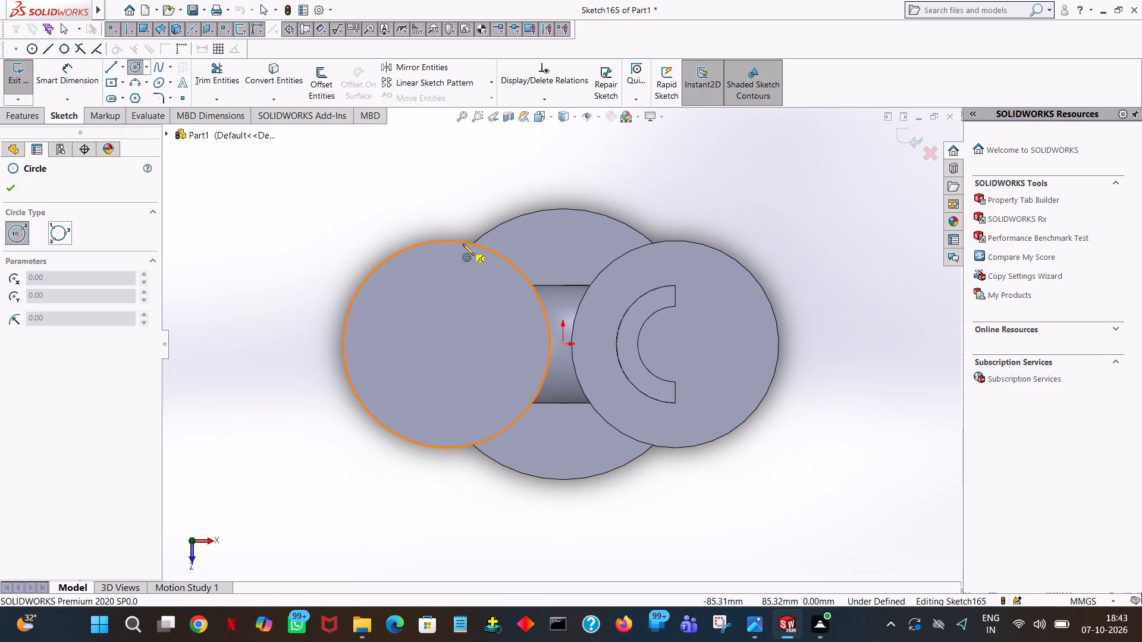
{"action": "left_click", "coordinate": [446, 342]}
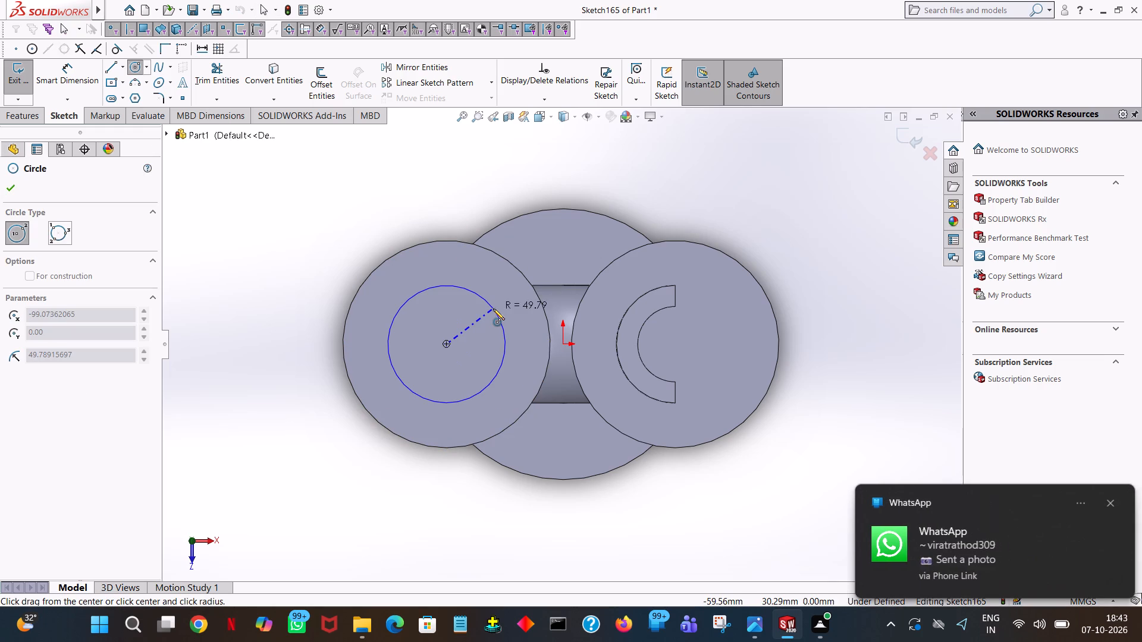
{"action": "left_click", "coordinate": [493, 309]}
{"action": "type", "text": "133/2"}
{"action": "key", "text": "Return"}
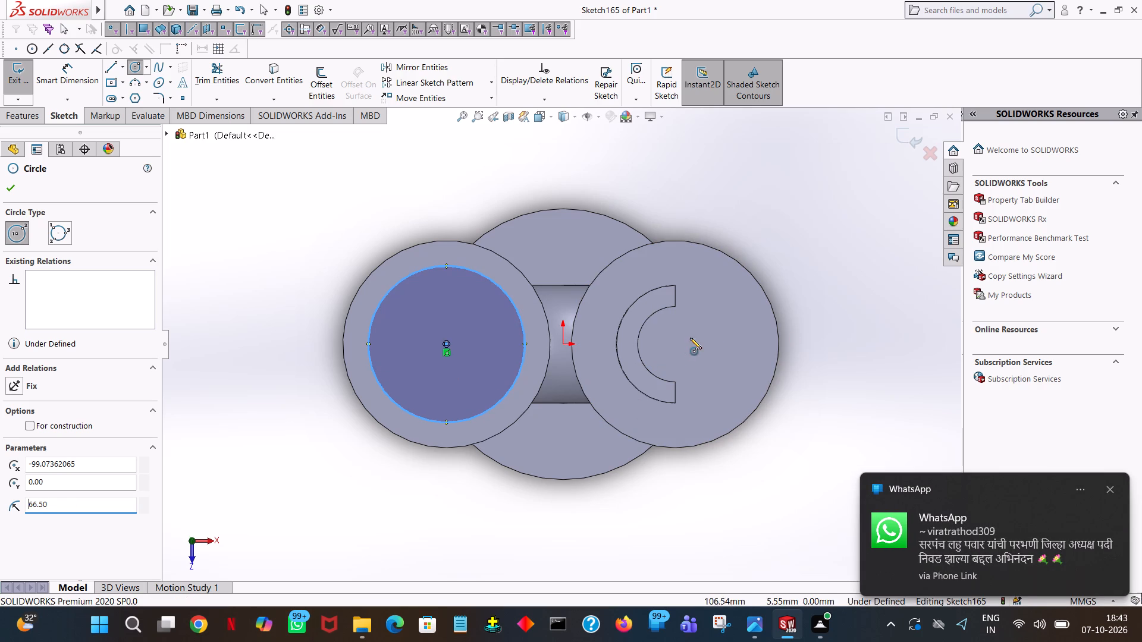
Sketch a second circle of radius 133/2 mm centred on the positive-X inlet flange.
{"action": "left_click", "coordinate": [674, 342]}
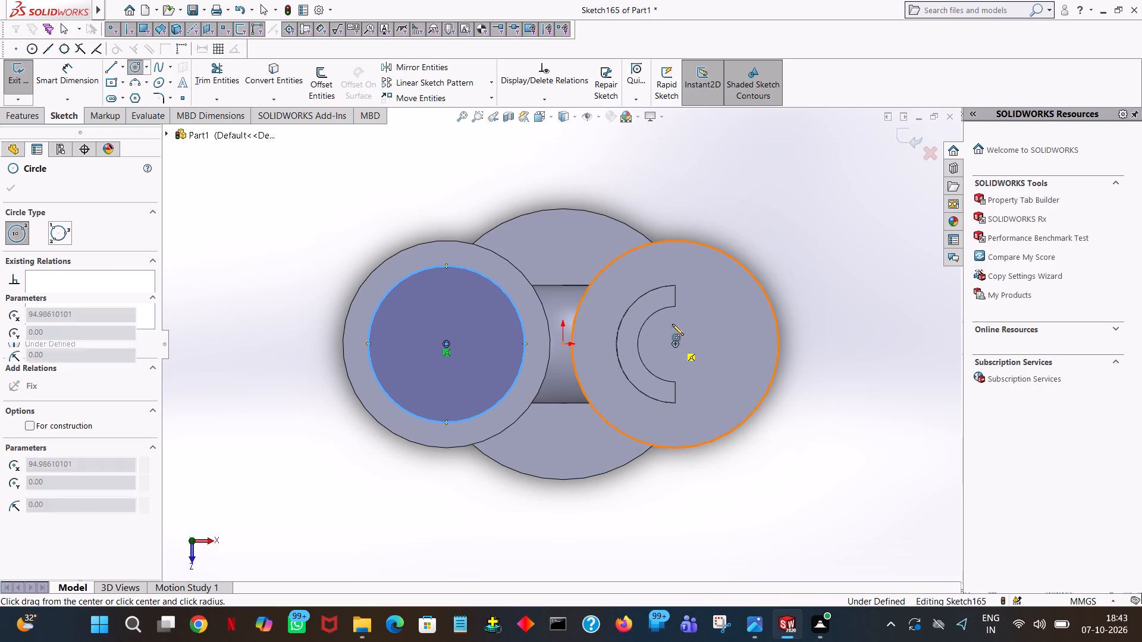
{"action": "left_click", "coordinate": [675, 263]}
{"action": "type", "text": "133"}
{"action": "type", "text": "/2"}
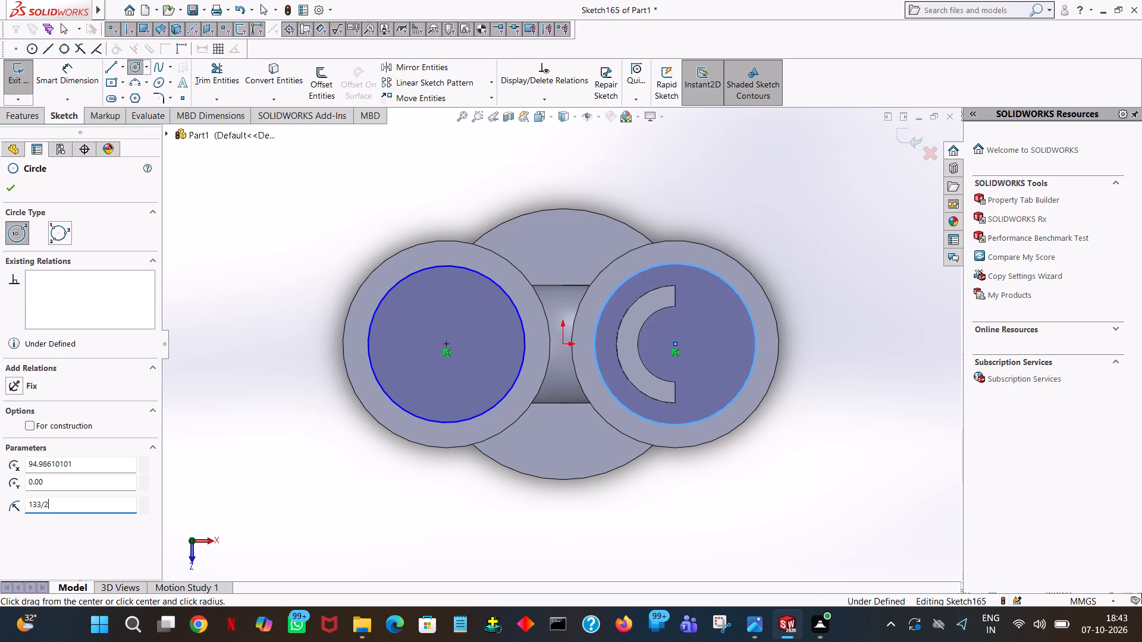
{"action": "key", "text": "Return"}
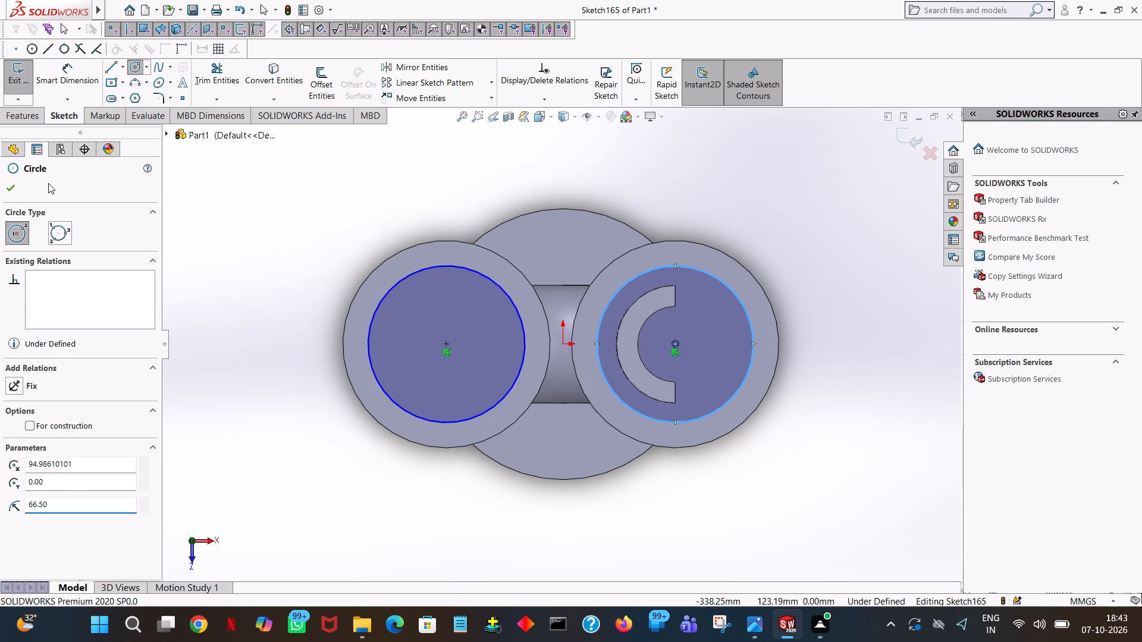
{"action": "left_click", "coordinate": [0, 188]}
{"action": "left_click", "coordinate": [8, 188]}
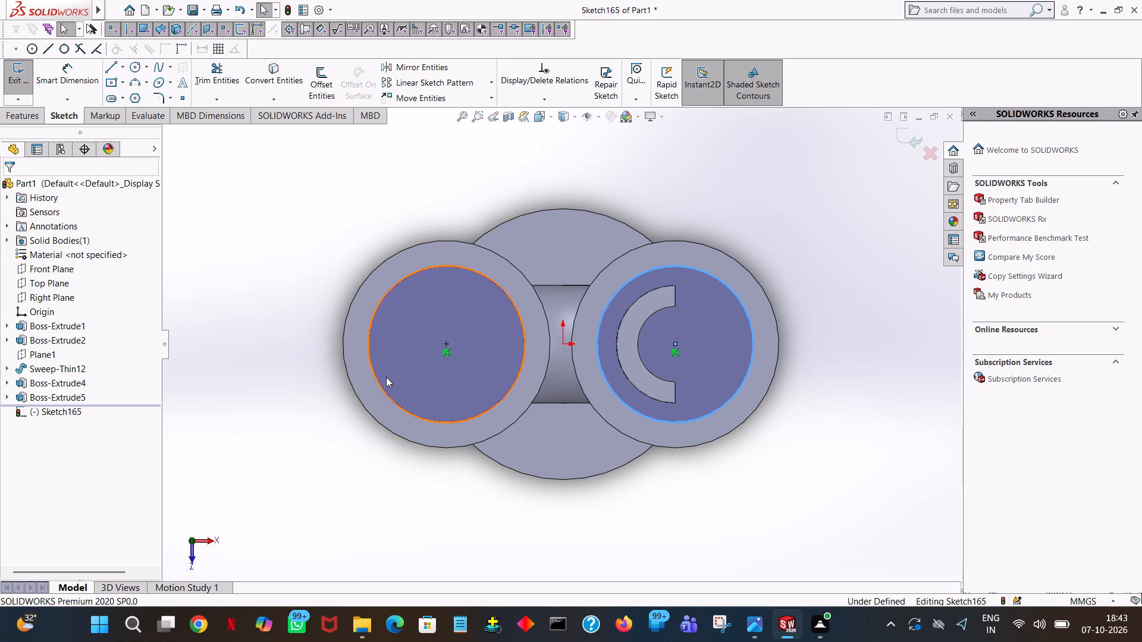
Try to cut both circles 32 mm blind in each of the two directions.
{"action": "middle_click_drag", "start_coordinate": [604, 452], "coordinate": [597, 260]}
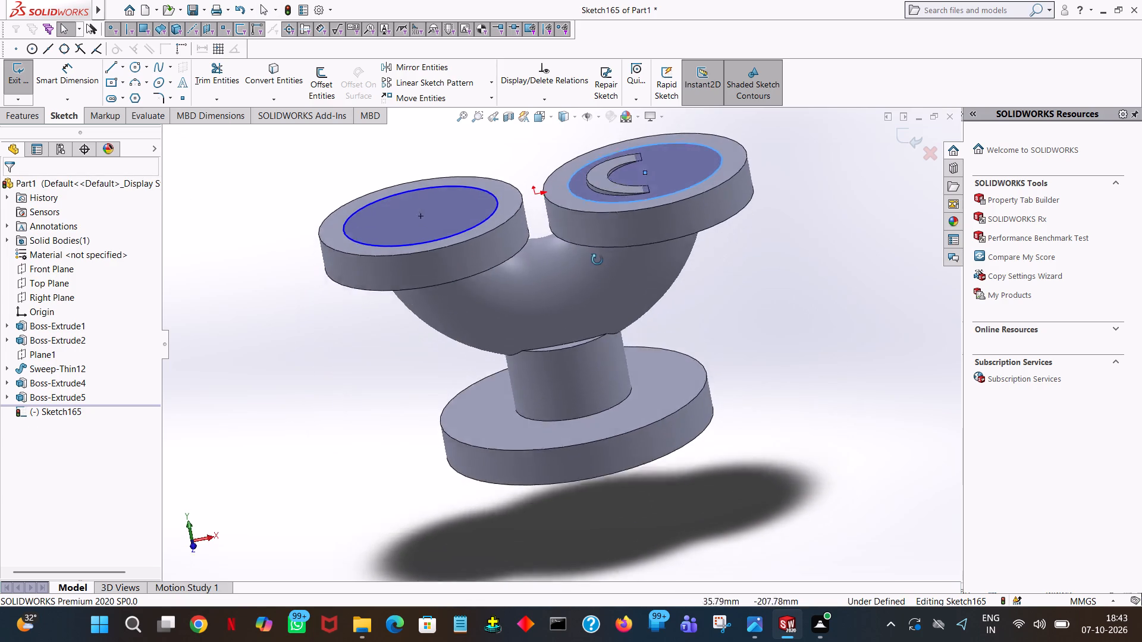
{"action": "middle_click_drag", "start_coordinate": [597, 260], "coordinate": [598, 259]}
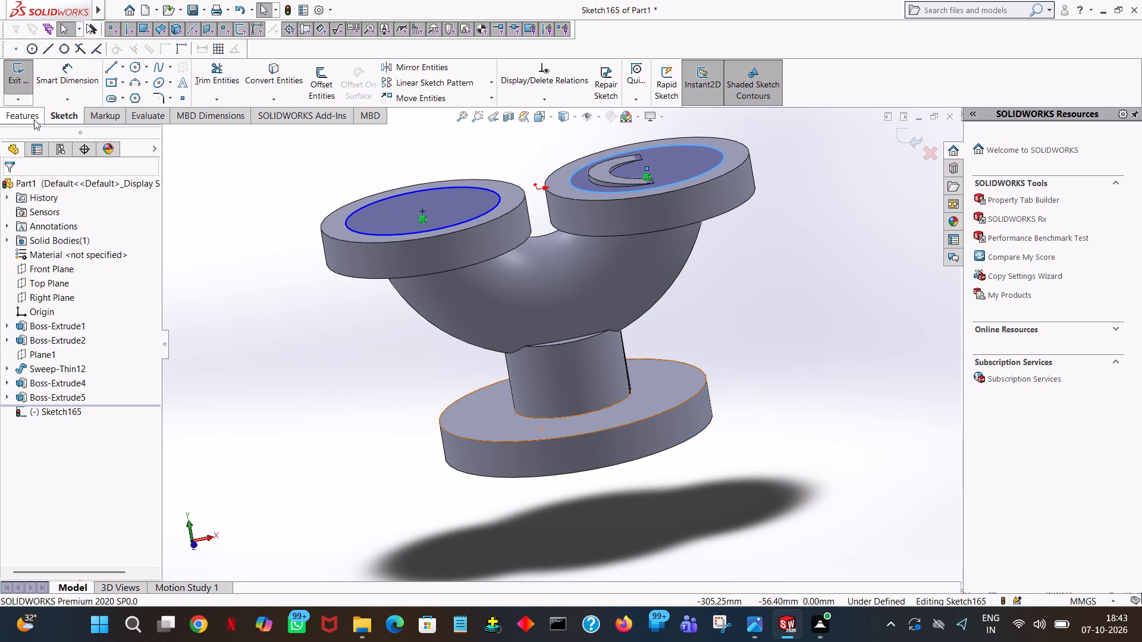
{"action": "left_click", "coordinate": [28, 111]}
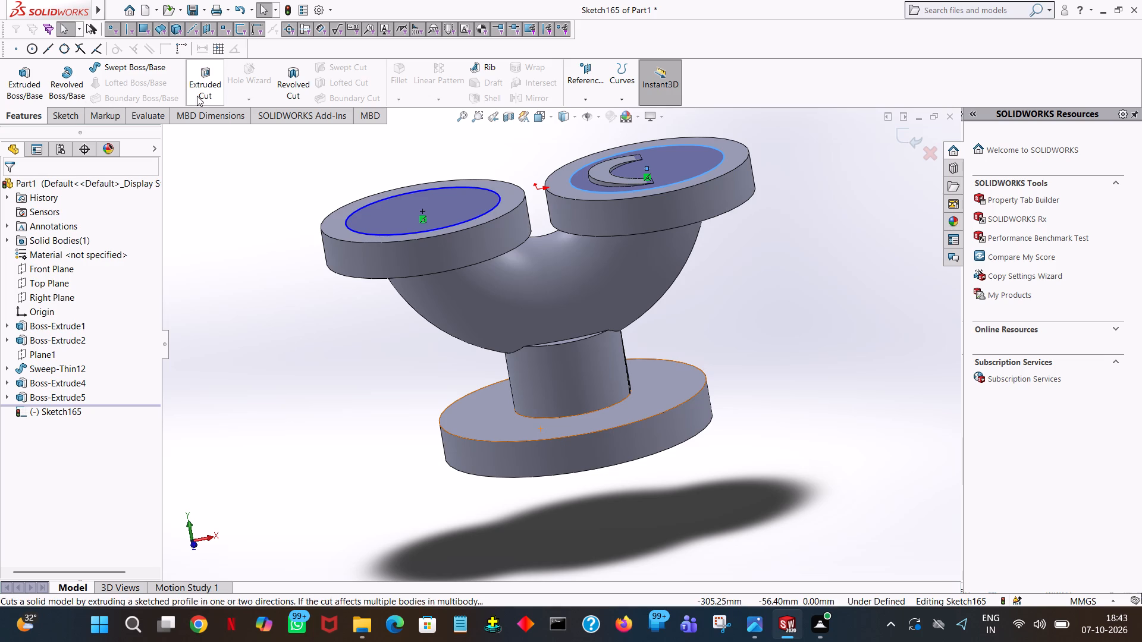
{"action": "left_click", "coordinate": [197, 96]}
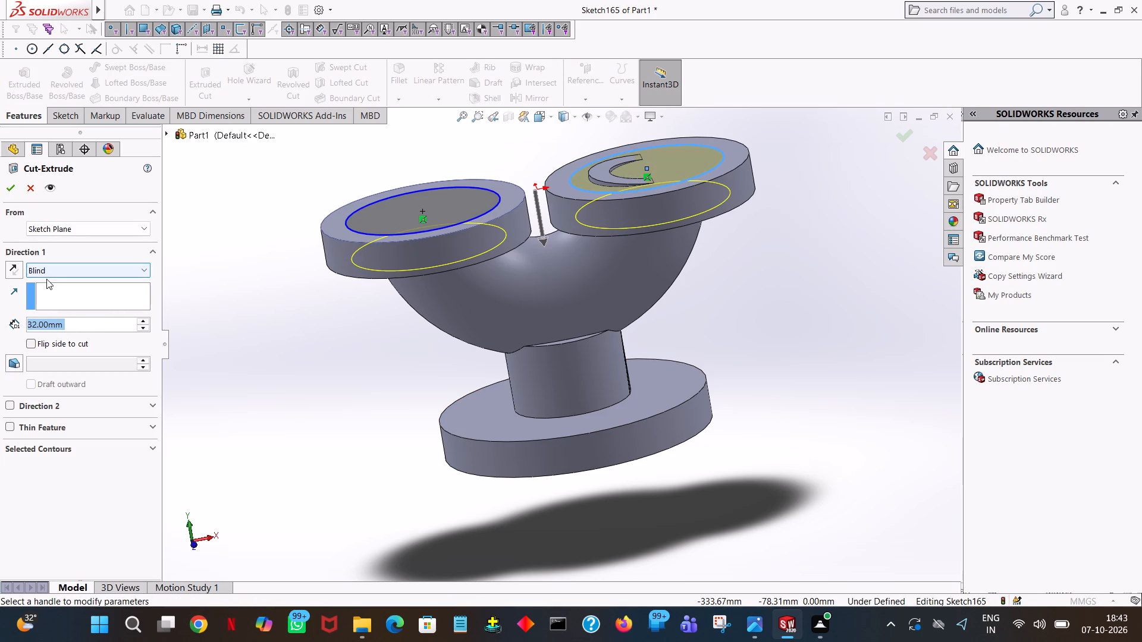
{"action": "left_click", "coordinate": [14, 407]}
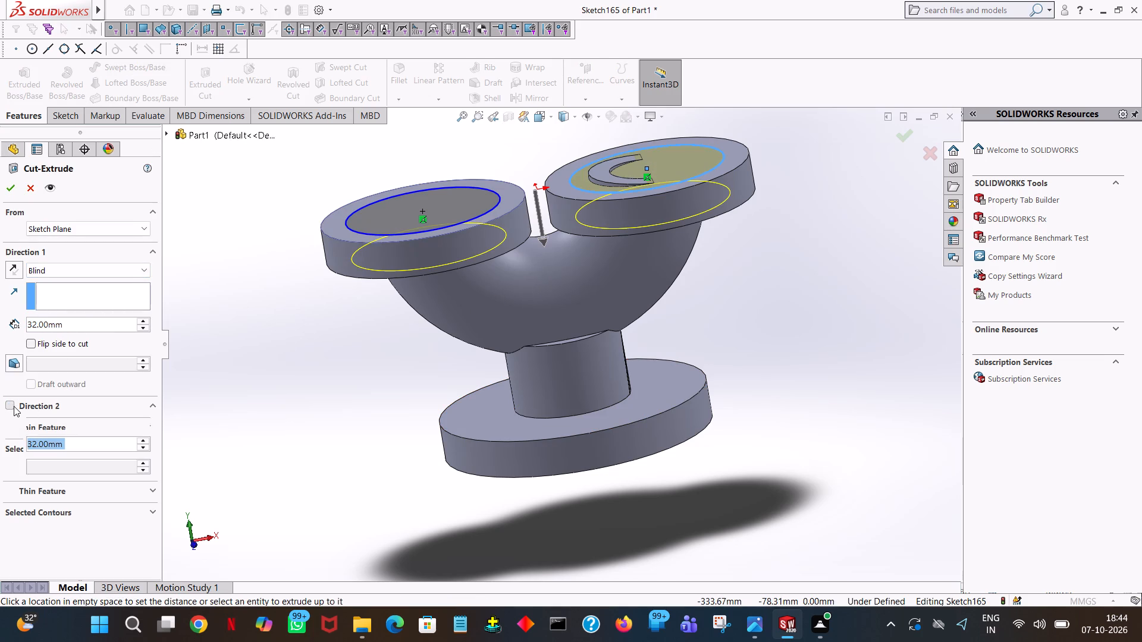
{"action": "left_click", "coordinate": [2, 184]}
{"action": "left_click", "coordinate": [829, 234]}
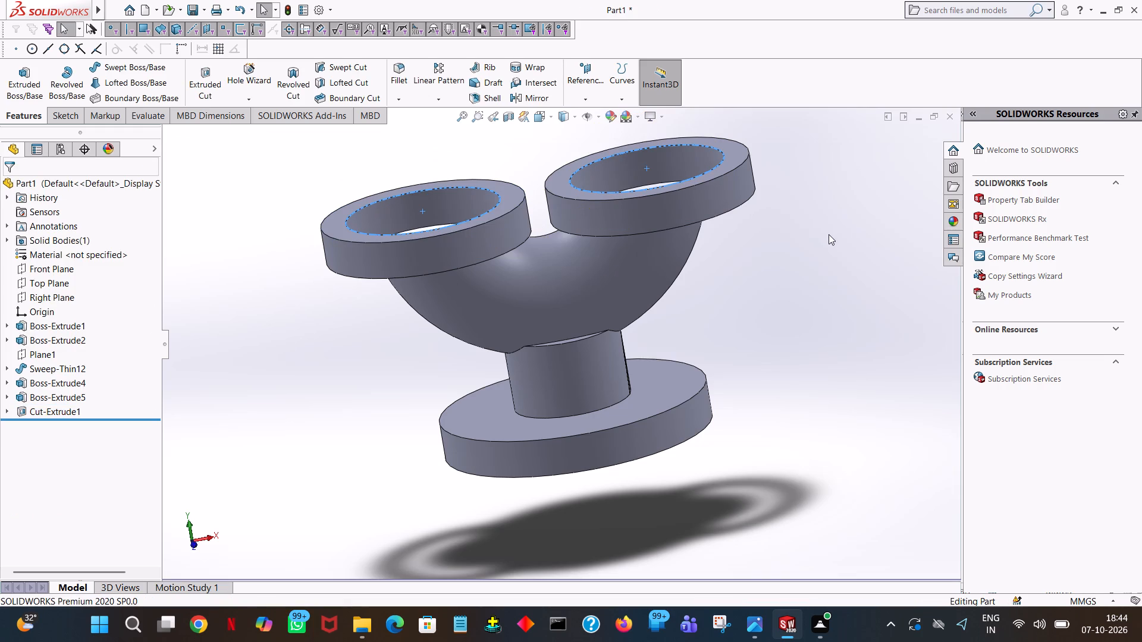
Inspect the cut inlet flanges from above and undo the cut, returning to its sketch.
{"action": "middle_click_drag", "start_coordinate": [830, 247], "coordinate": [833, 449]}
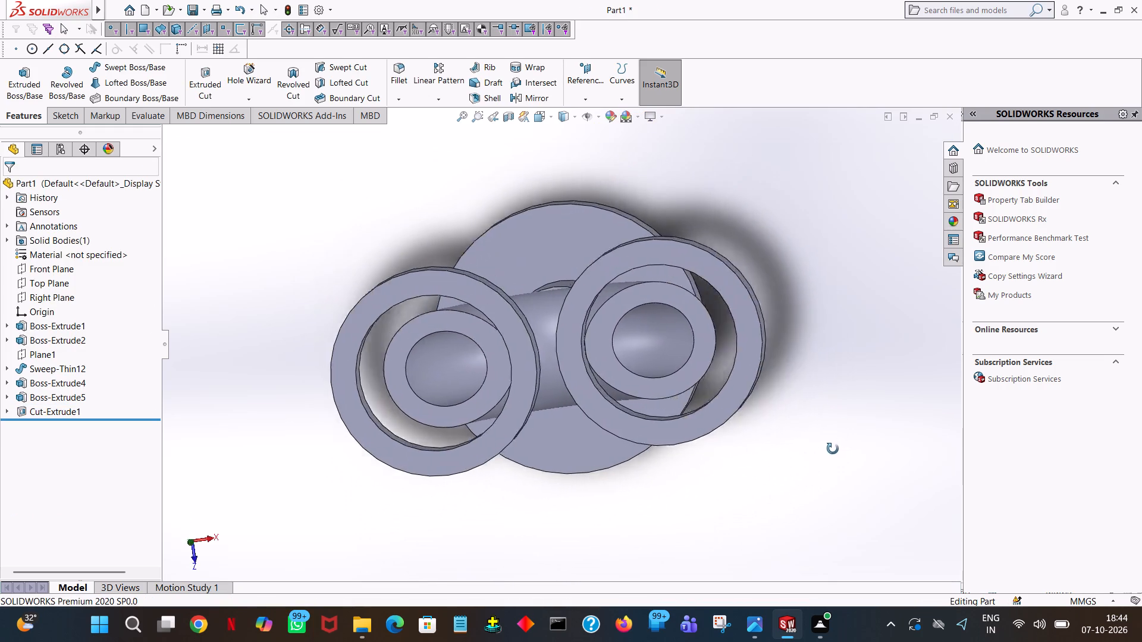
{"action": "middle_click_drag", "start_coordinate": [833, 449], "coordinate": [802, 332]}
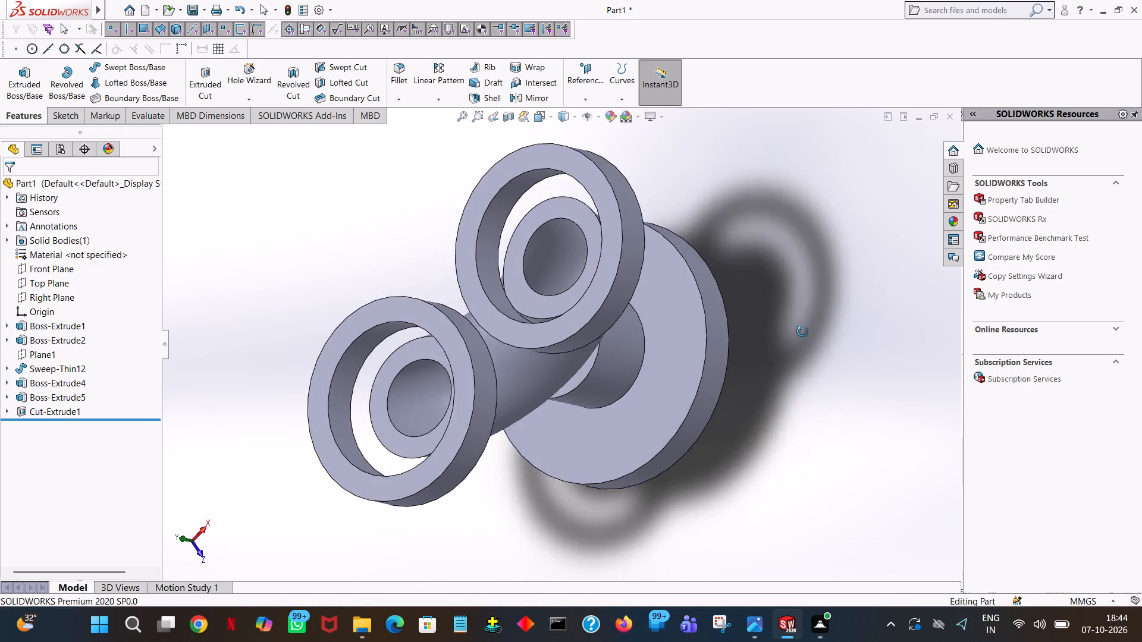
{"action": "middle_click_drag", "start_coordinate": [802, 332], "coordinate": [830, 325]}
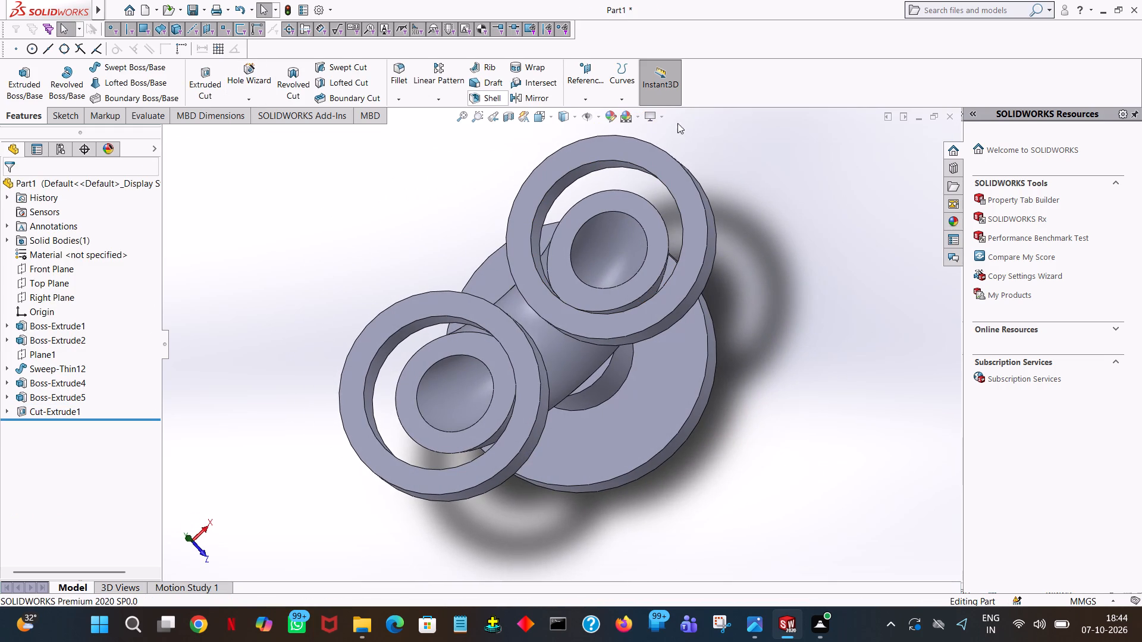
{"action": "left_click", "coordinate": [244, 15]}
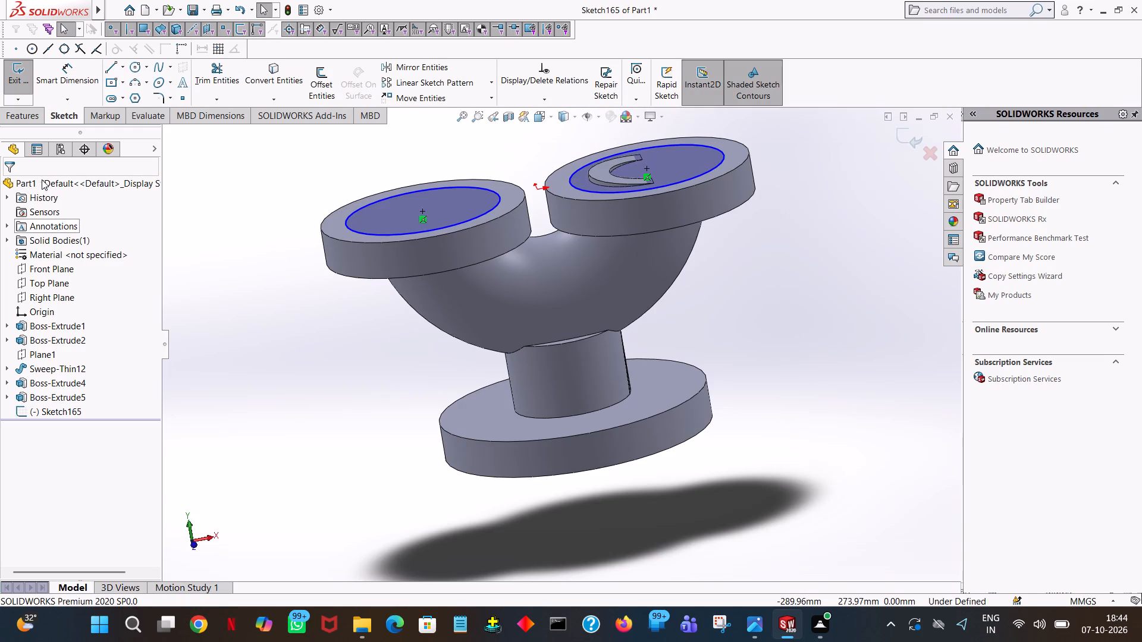
Cut both circles blind, 25 mm into the flanges in Direction 1 and 32 mm in Direction 2.
{"action": "left_click", "coordinate": [29, 115]}
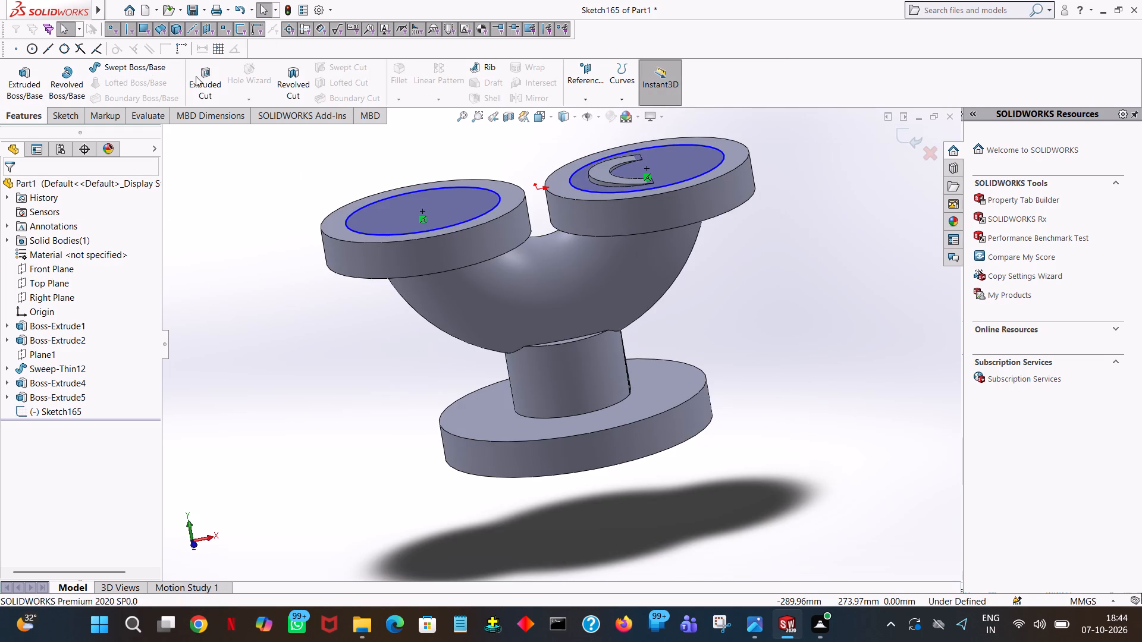
{"action": "left_click", "coordinate": [200, 79]}
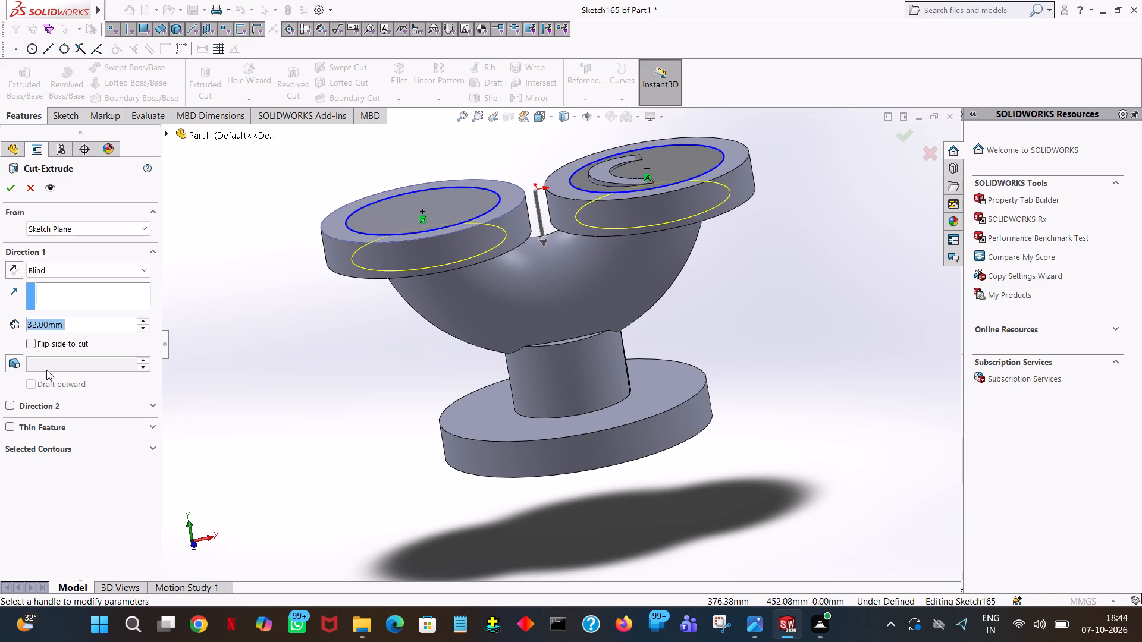
{"action": "left_click", "coordinate": [10, 407]}
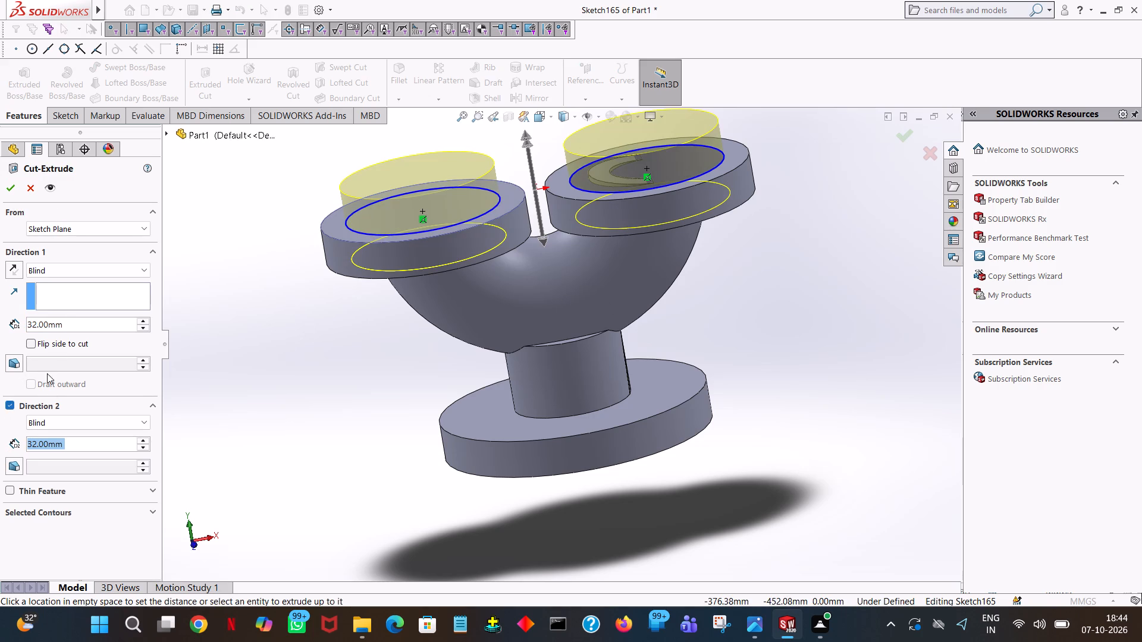
{"action": "double_click", "coordinate": [80, 325]}
{"action": "type", "text": "25"}
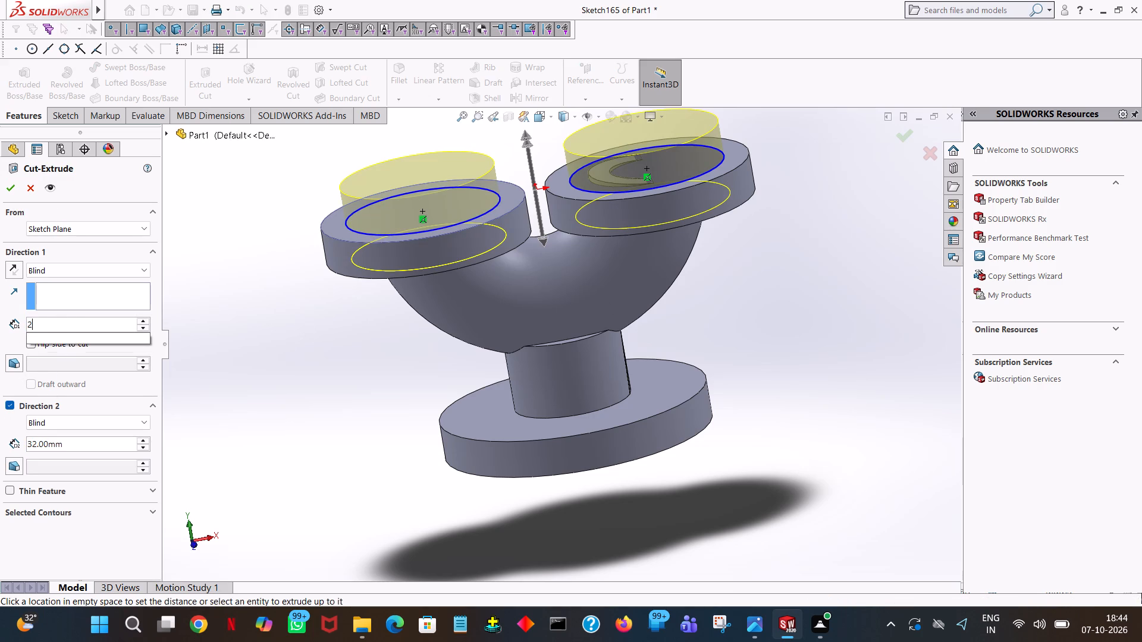
{"action": "left_click", "coordinate": [273, 187]}
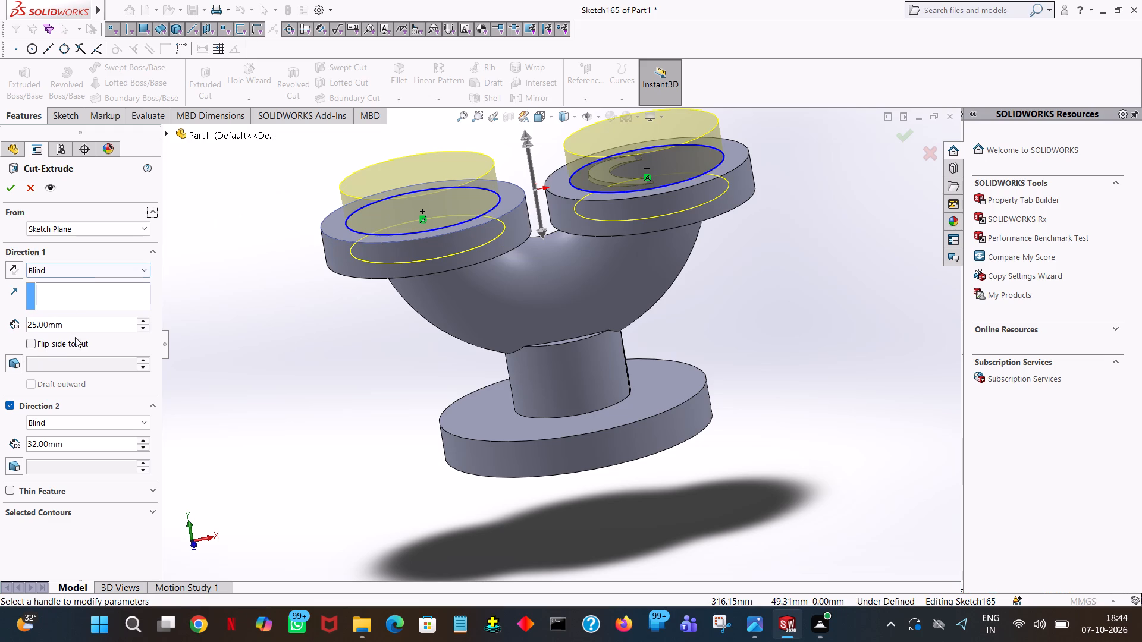
{"action": "left_click", "coordinate": [10, 193]}
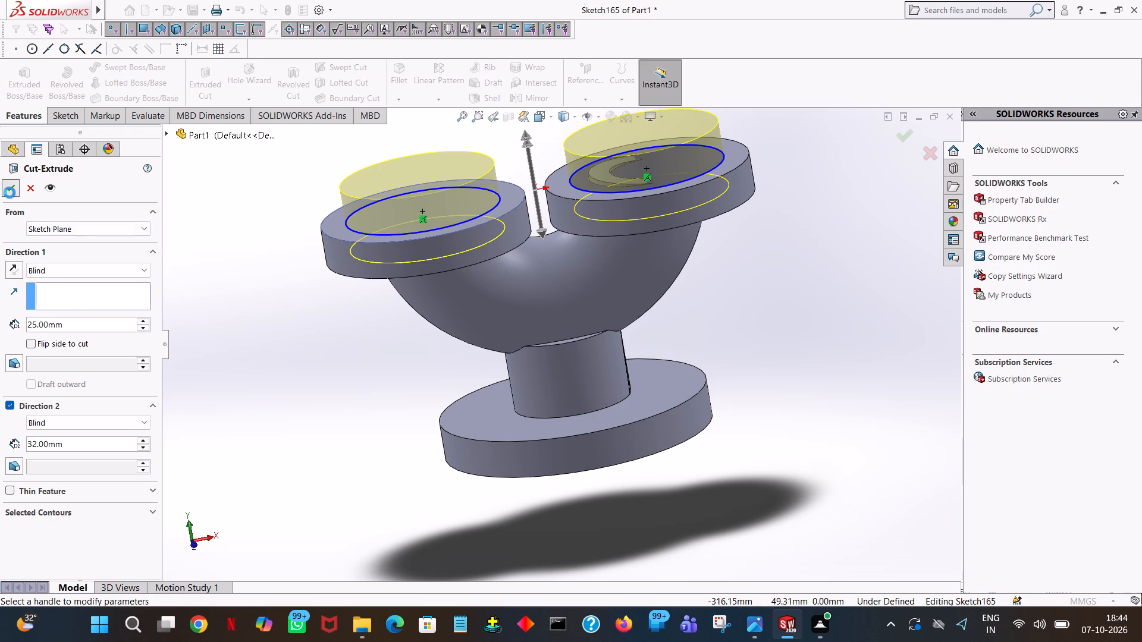
{"action": "left_click", "coordinate": [179, 235]}
Start a boss sketch on the inlet flanges' outer ring face and draw a 25 mm vertical line from the origin.
{"action": "middle_click_drag", "start_coordinate": [191, 236], "coordinate": [193, 310]}
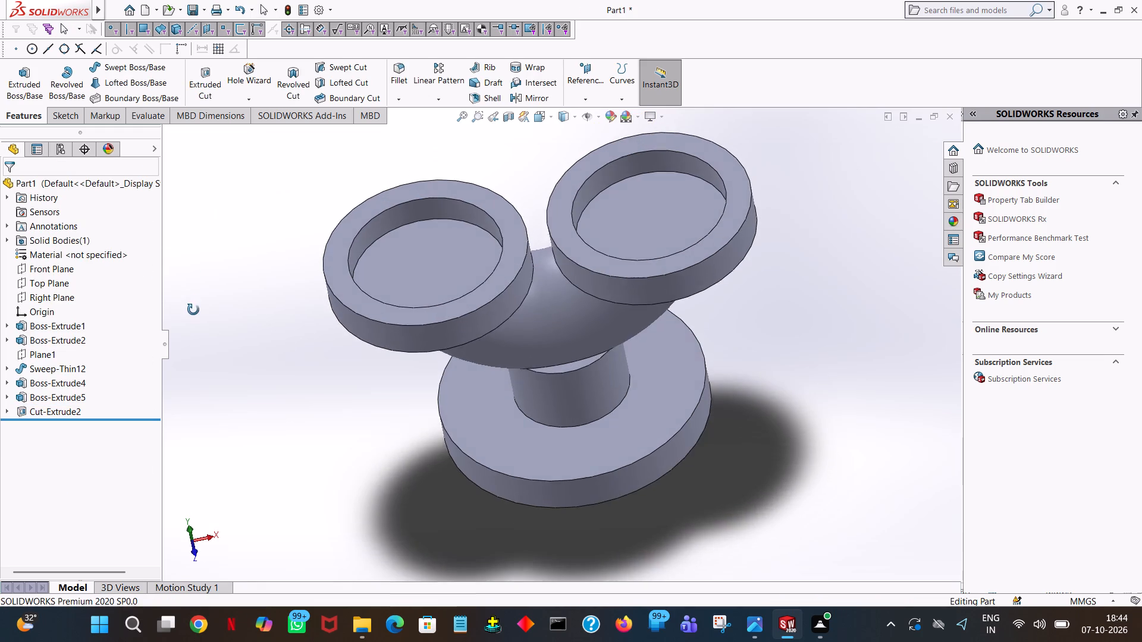
{"action": "middle_click_drag", "start_coordinate": [193, 310], "coordinate": [183, 203]}
{"action": "middle_click_drag", "start_coordinate": [182, 204], "coordinate": [174, 327]}
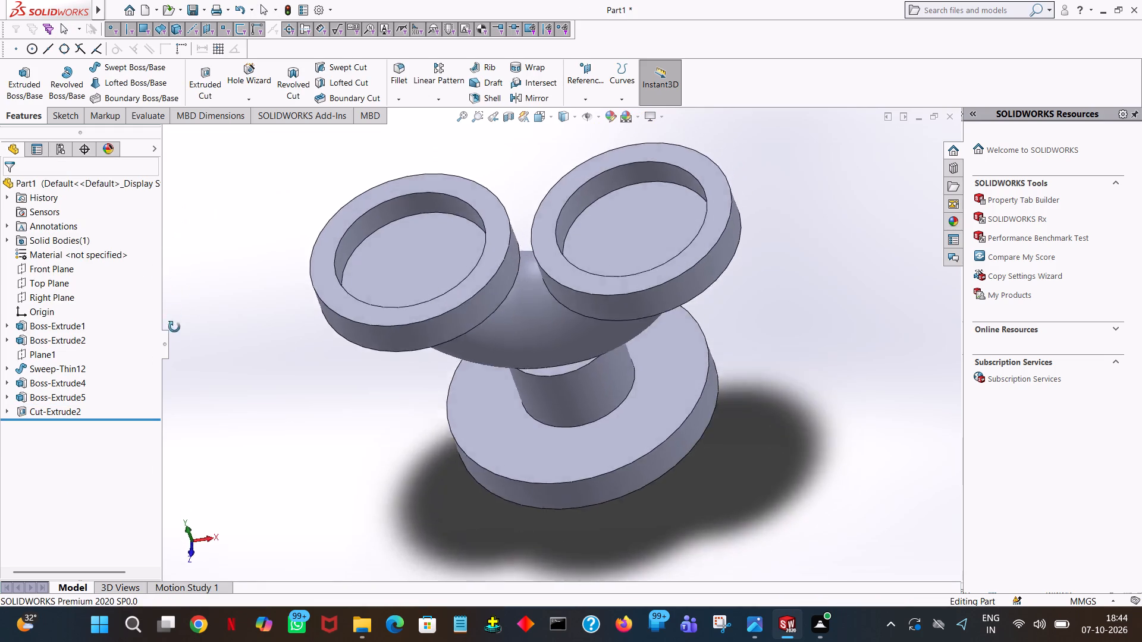
{"action": "middle_click_drag", "start_coordinate": [174, 327], "coordinate": [204, 466]}
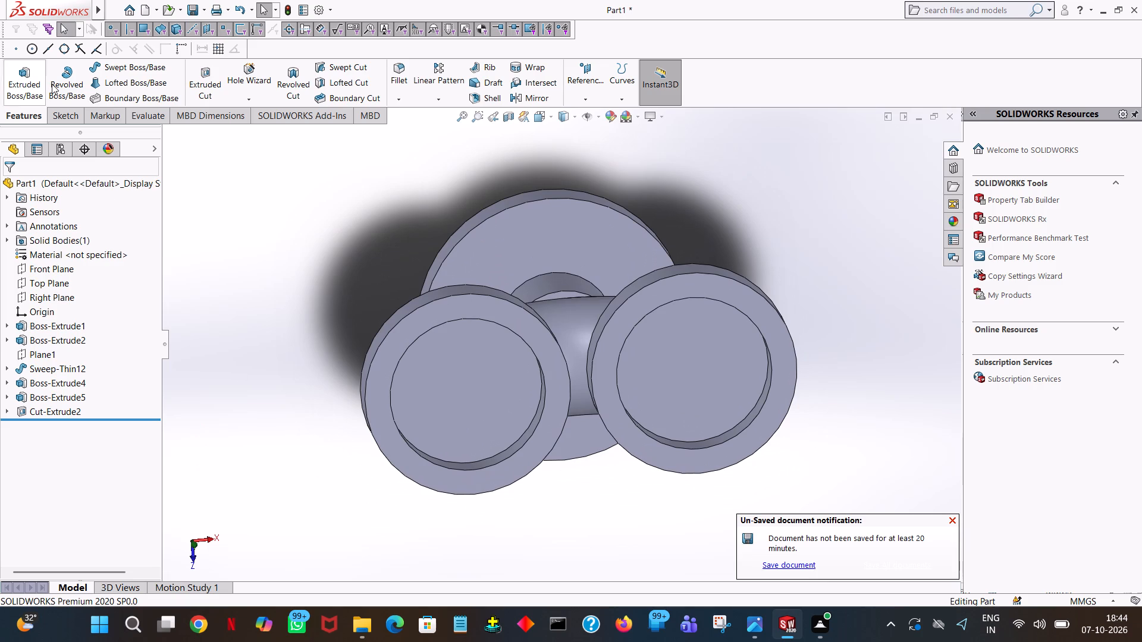
{"action": "left_click", "coordinate": [32, 86]}
{"action": "left_click", "coordinate": [556, 392]}
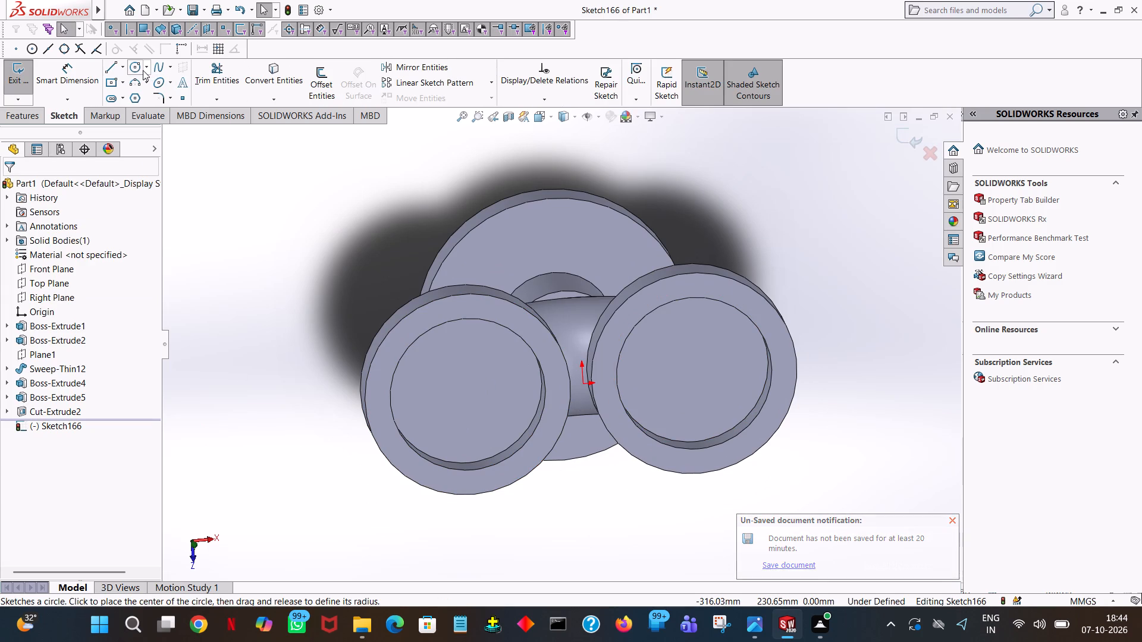
{"action": "key", "text": "space"}
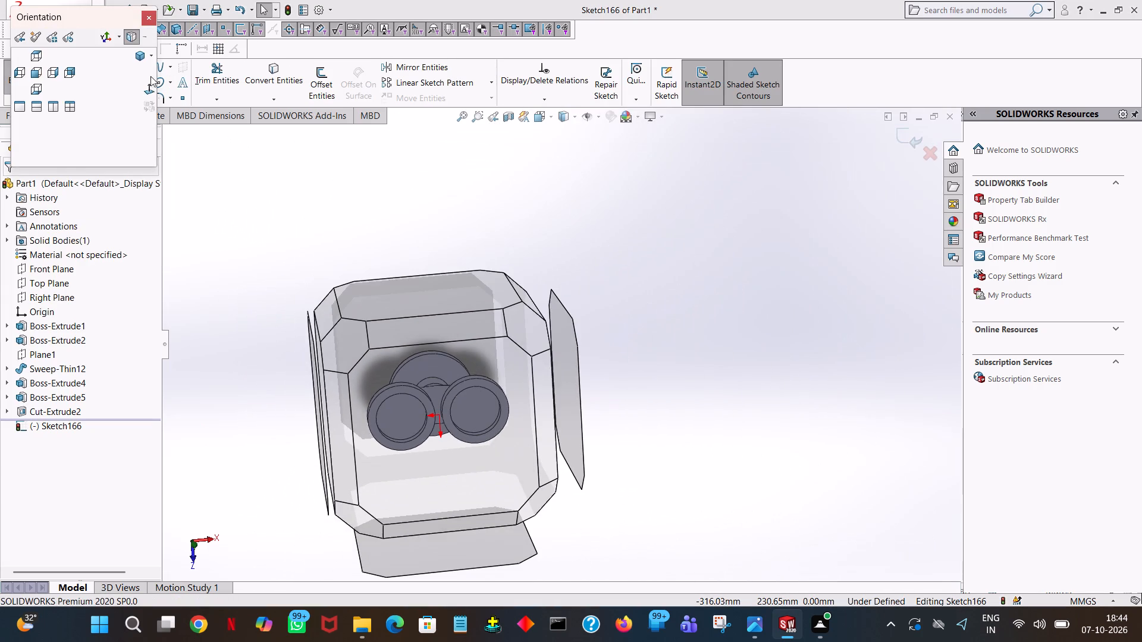
{"action": "left_click", "coordinate": [148, 85]}
{"action": "left_click", "coordinate": [112, 67]}
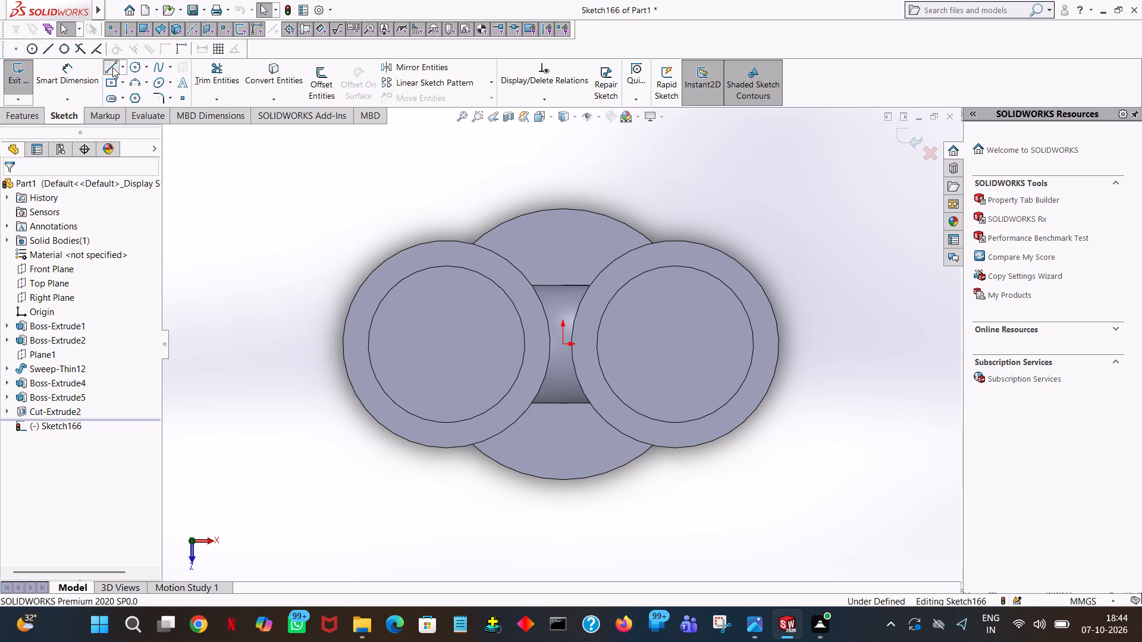
{"action": "left_click", "coordinate": [561, 344]}
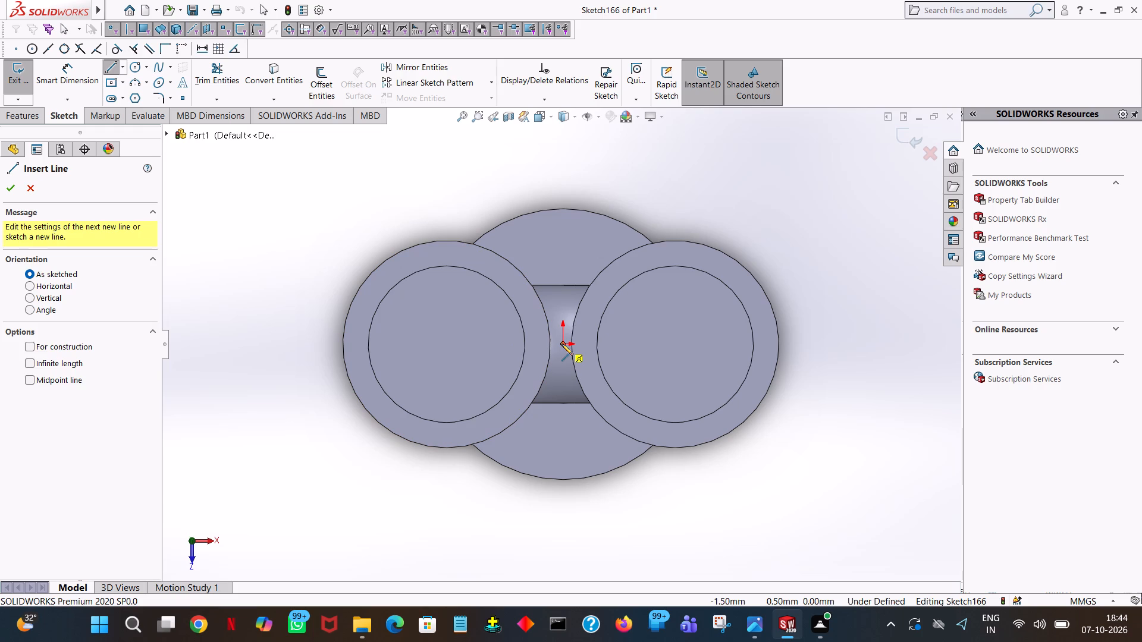
{"action": "left_click", "coordinate": [560, 292]}
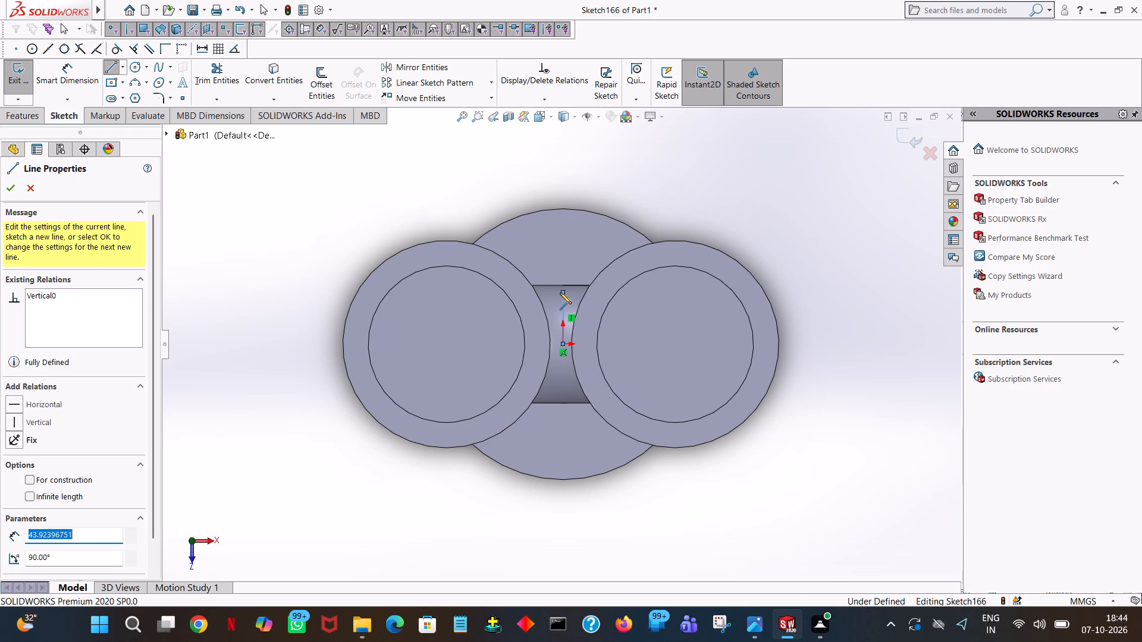
{"action": "type", "text": "25"}
{"action": "key", "text": "Return"}
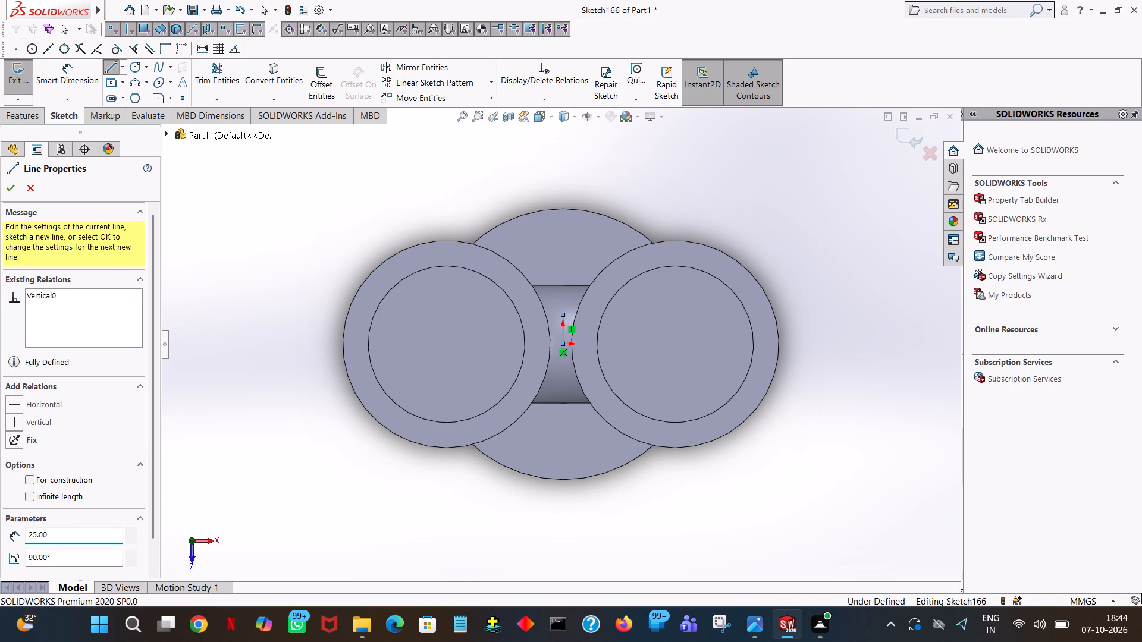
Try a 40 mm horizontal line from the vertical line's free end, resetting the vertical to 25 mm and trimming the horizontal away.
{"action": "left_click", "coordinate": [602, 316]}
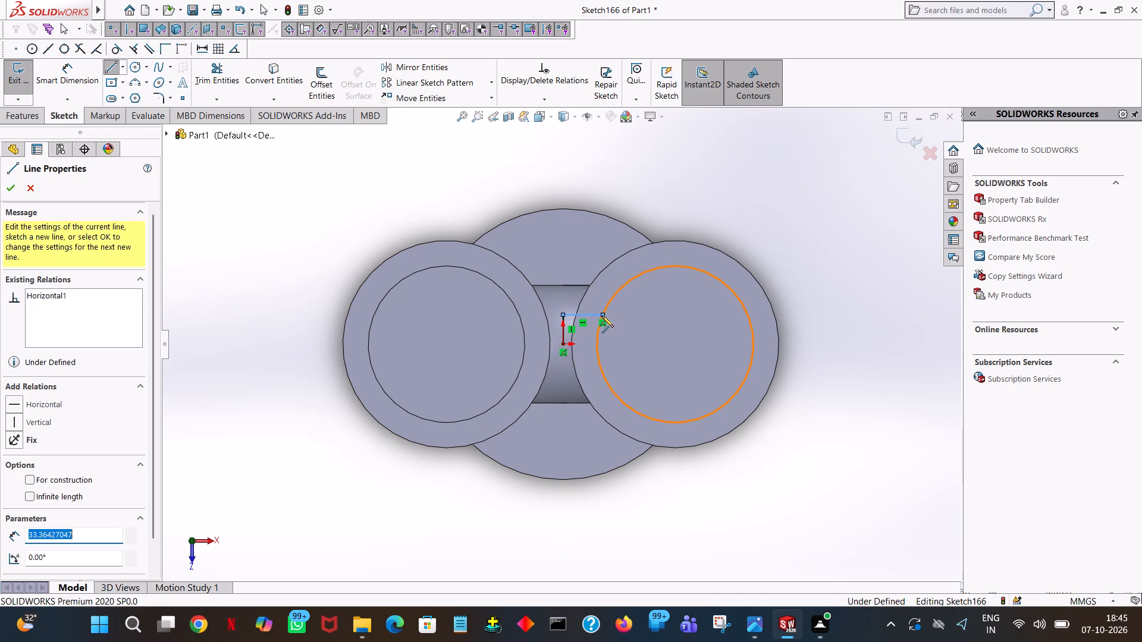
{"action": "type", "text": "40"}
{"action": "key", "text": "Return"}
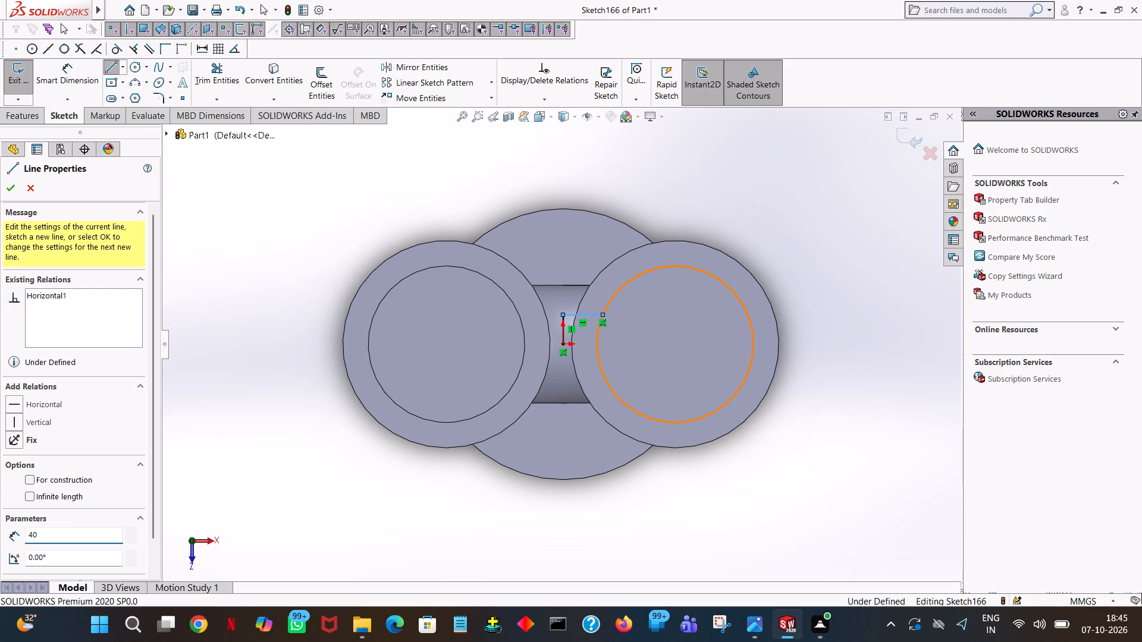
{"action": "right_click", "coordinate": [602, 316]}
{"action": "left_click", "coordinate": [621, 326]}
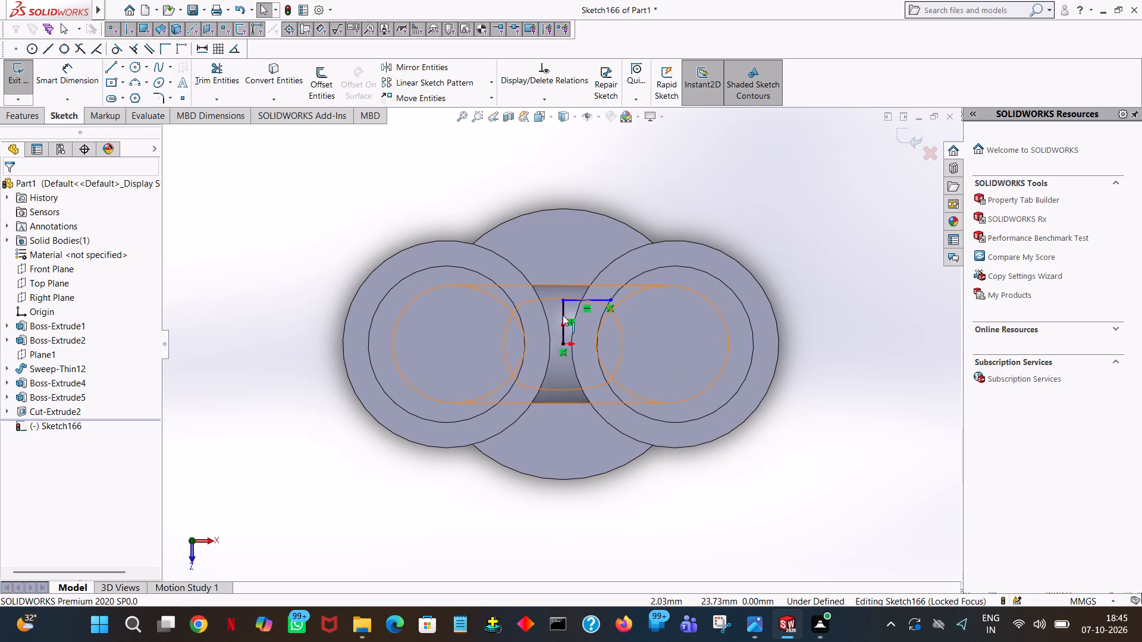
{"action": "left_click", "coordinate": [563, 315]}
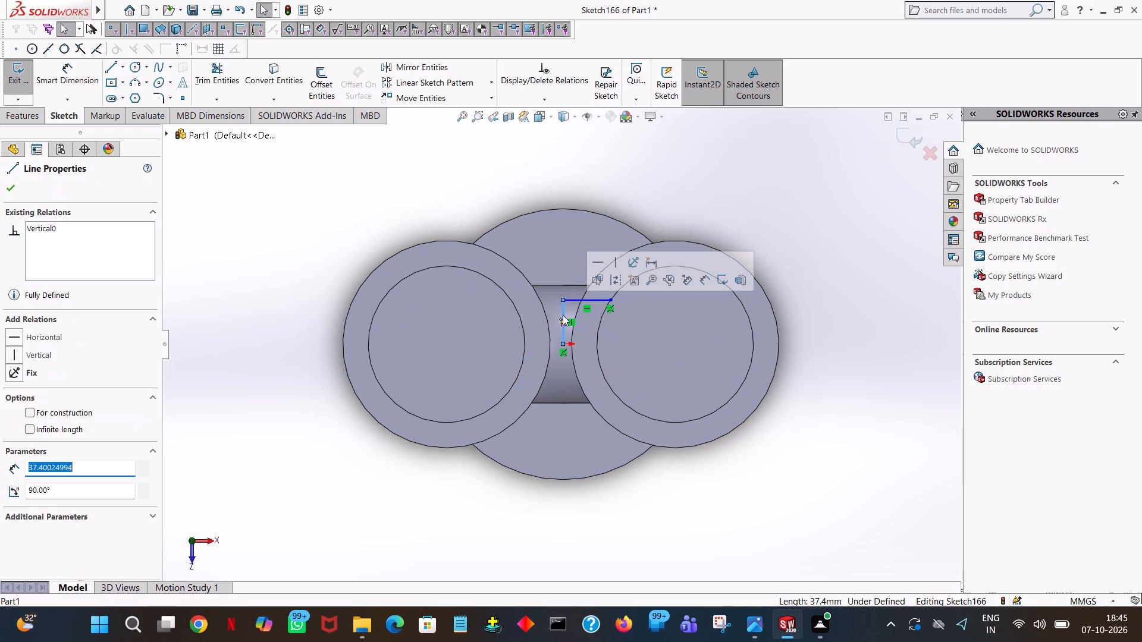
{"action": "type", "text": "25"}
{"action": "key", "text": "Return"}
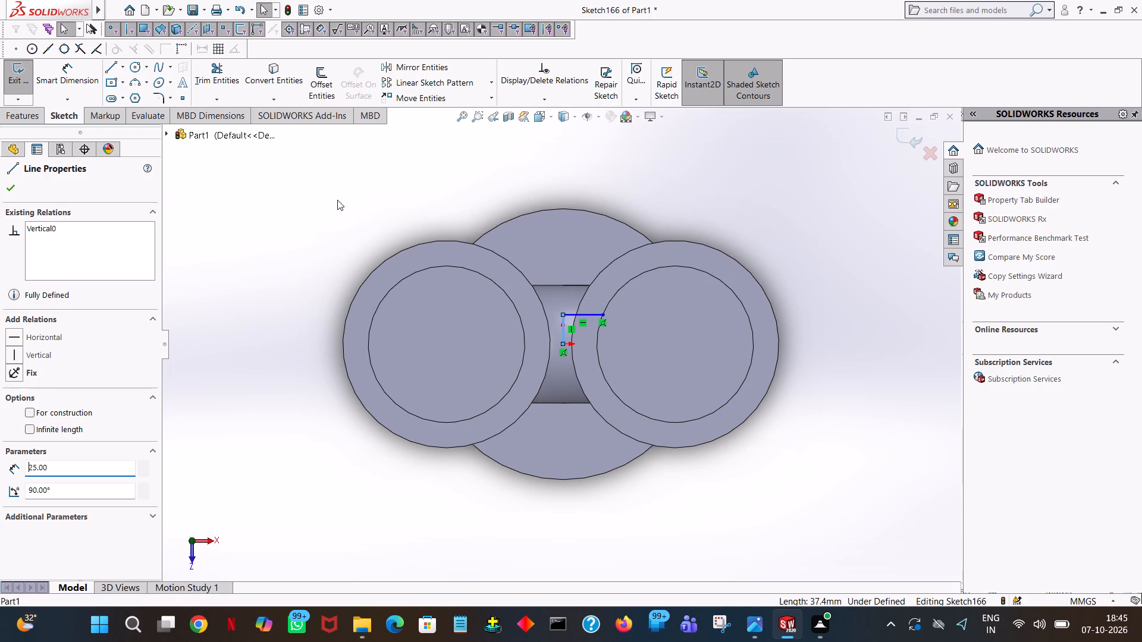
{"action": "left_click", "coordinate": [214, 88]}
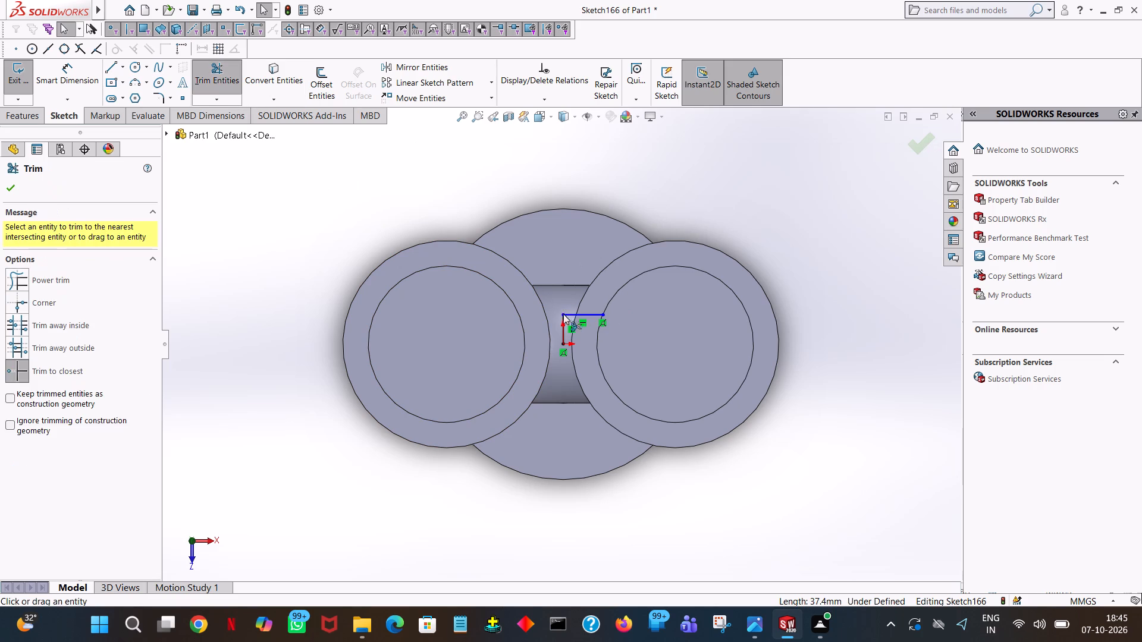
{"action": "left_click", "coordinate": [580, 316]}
Draw an 80 x 50 mm rectangle centred on the origin from the 25 mm line's end, using 40, 50 and 80 mm lines before closing it.
{"action": "left_click", "coordinate": [116, 67]}
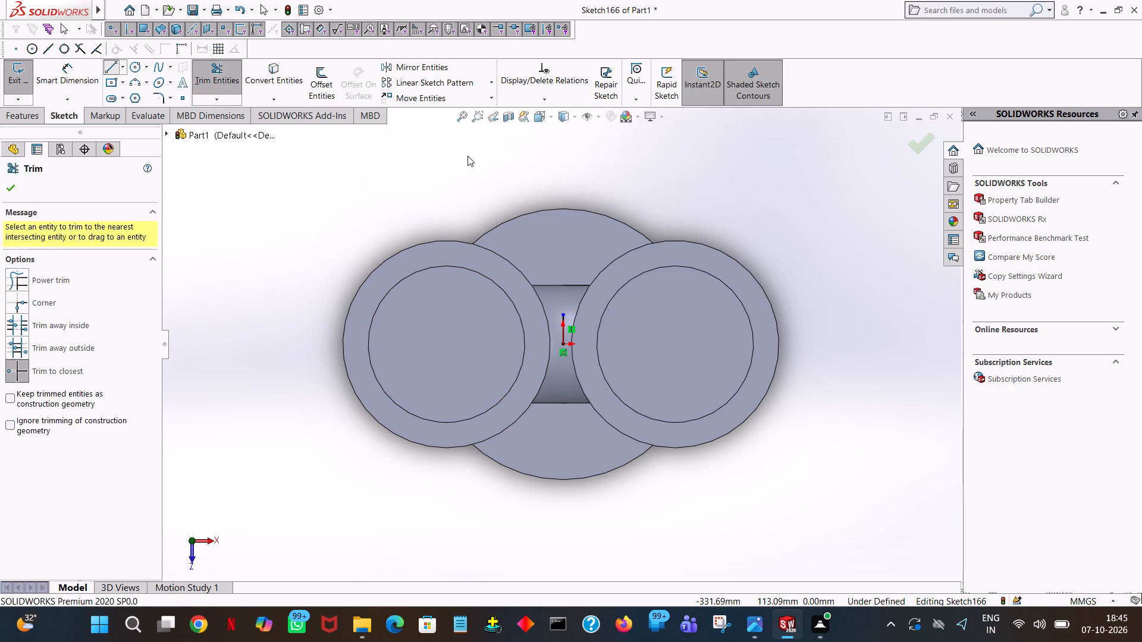
{"action": "left_click", "coordinate": [560, 314]}
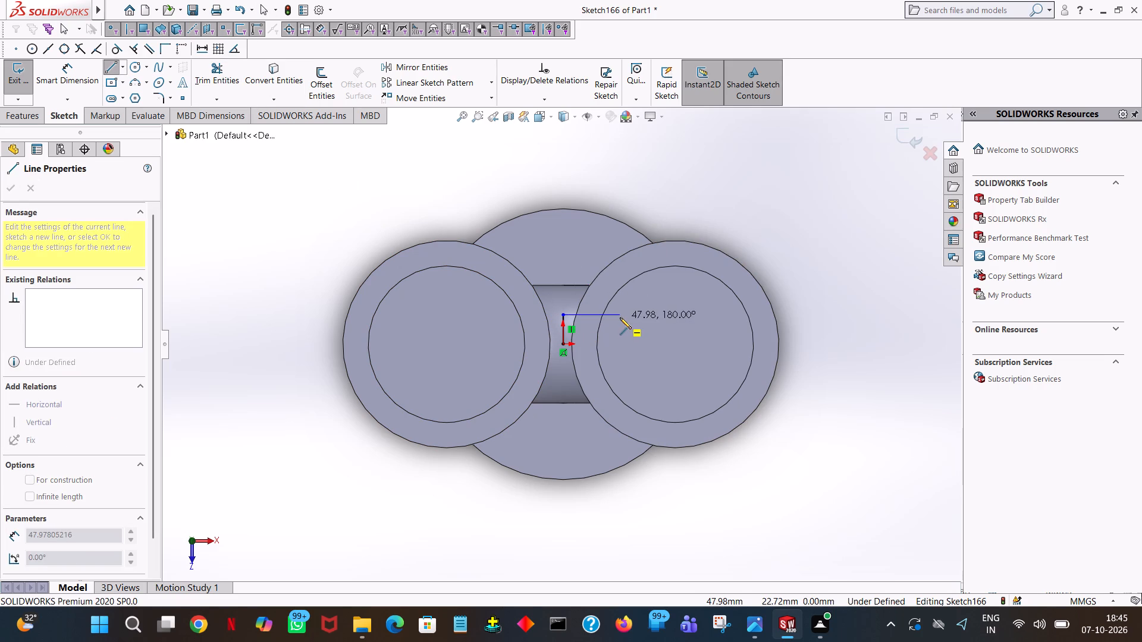
{"action": "left_click", "coordinate": [620, 317]}
{"action": "type", "text": "40"}
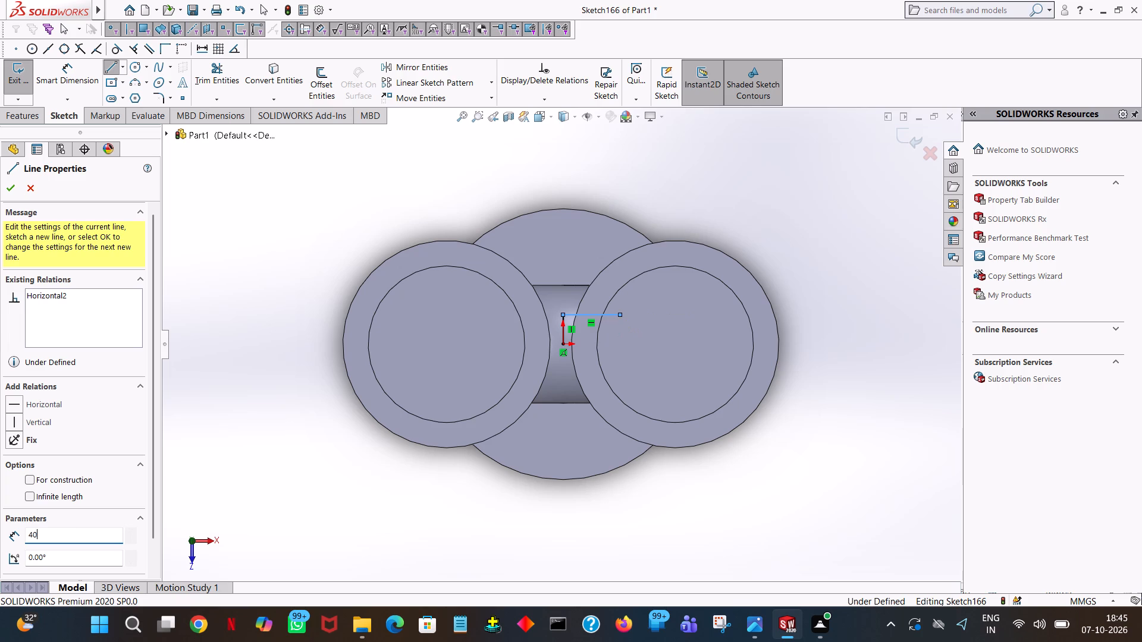
{"action": "key", "text": "Return"}
{"action": "left_click", "coordinate": [611, 376]}
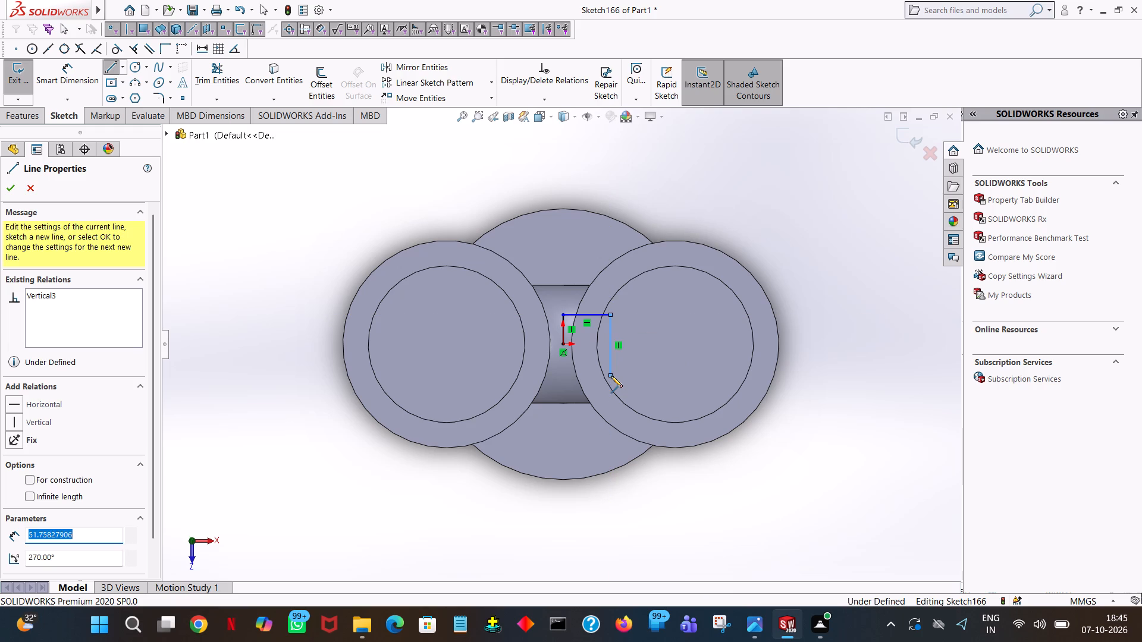
{"action": "type", "text": "50"}
{"action": "key", "text": "Return"}
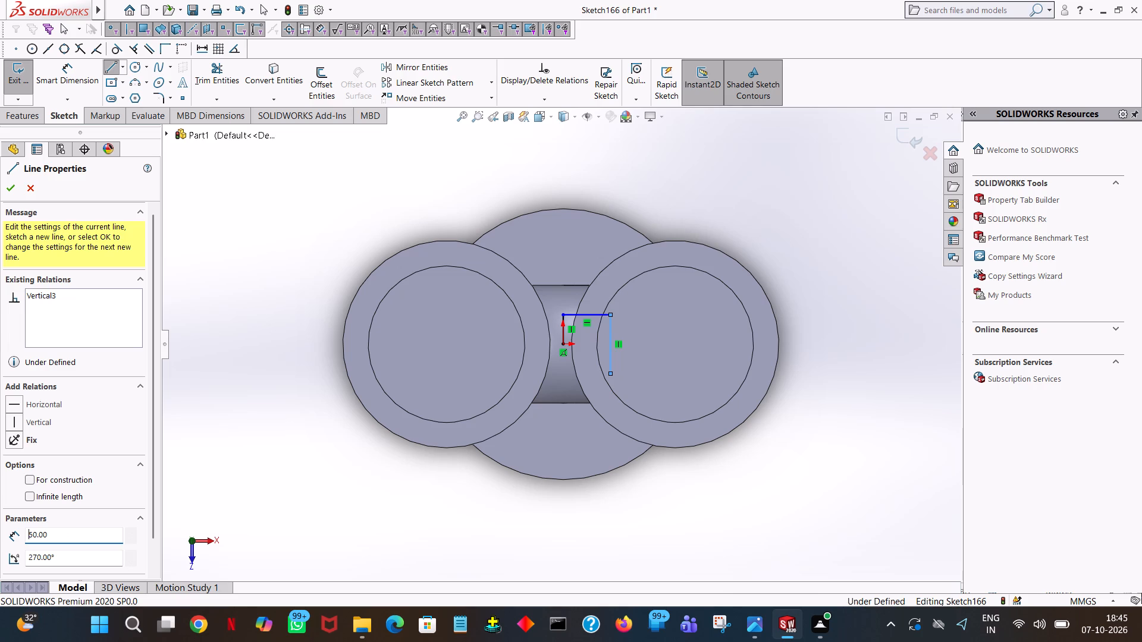
{"action": "left_click", "coordinate": [495, 373]}
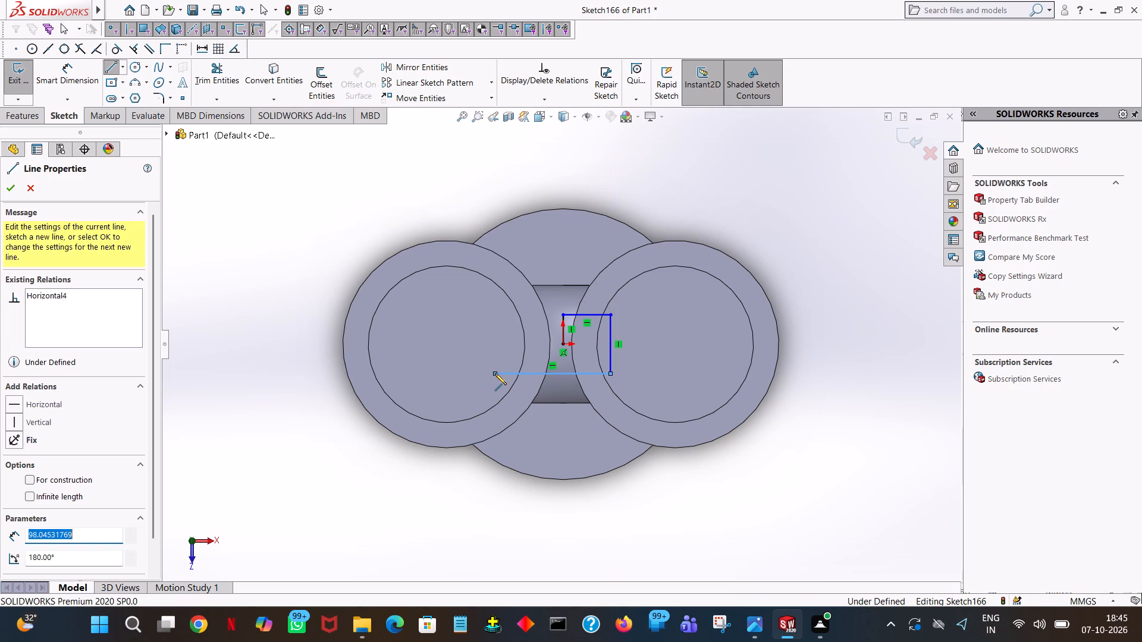
{"action": "type", "text": "80"}
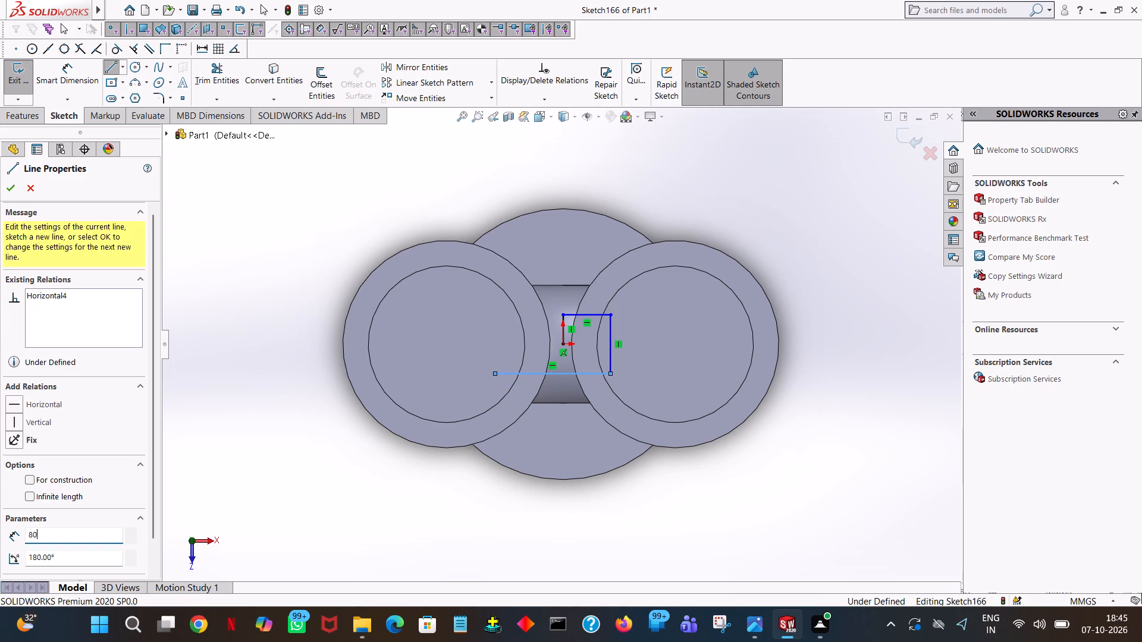
{"action": "key", "text": "Return"}
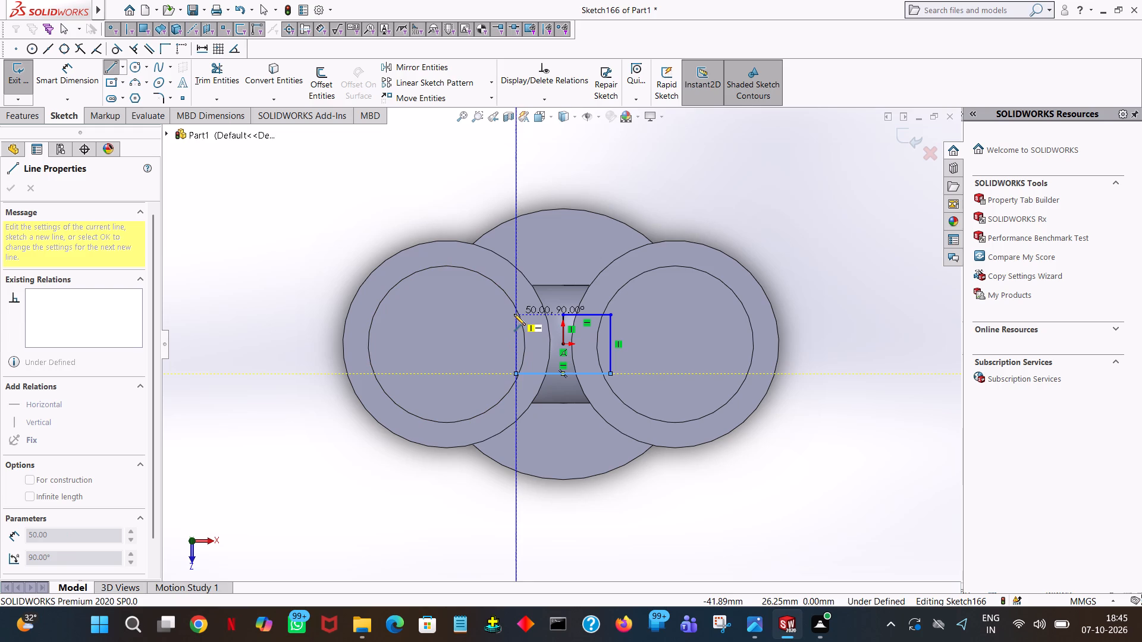
{"action": "left_click", "coordinate": [514, 314]}
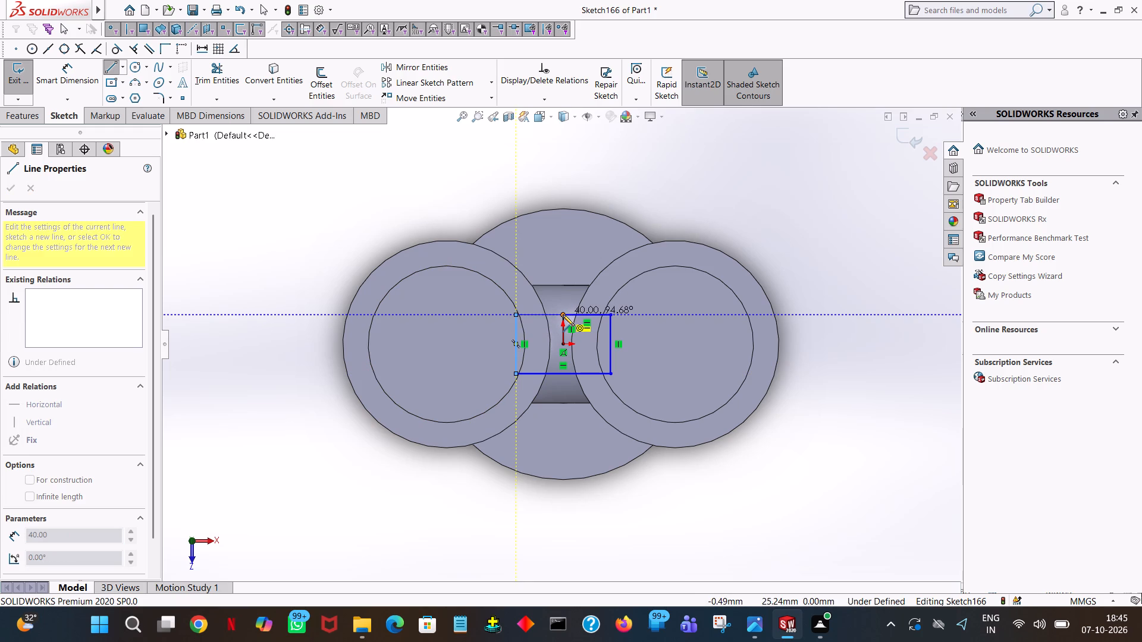
{"action": "left_click", "coordinate": [563, 314]}
{"action": "right_click", "coordinate": [563, 314]}
{"action": "left_click", "coordinate": [574, 320]}
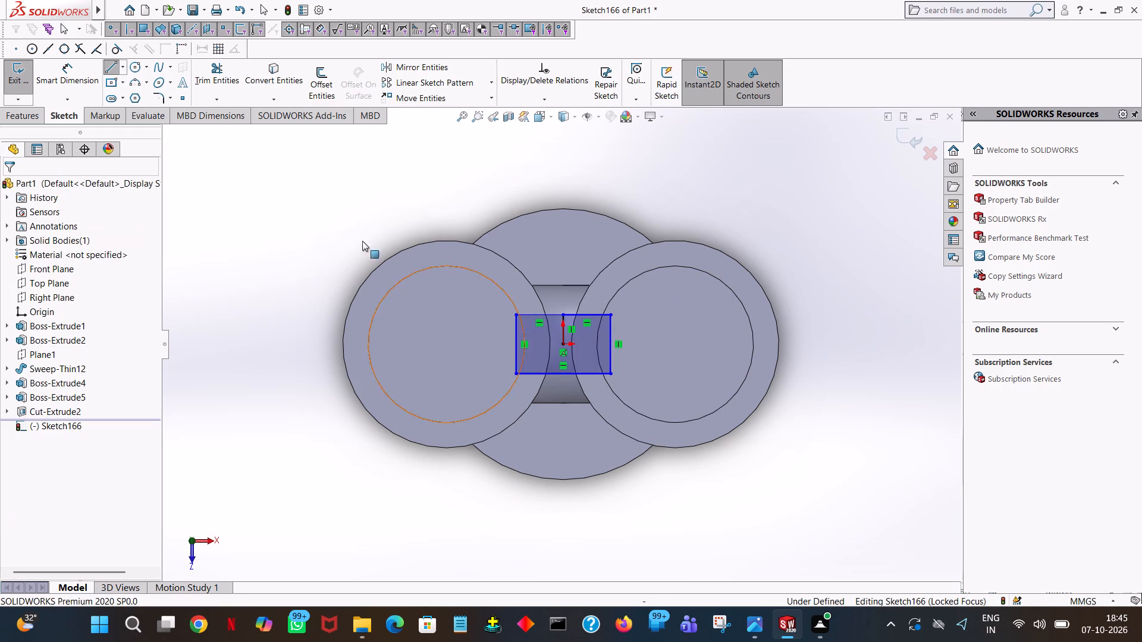
Trim away the 25 mm vertical guide line inside the rectangle.
{"action": "left_click", "coordinate": [235, 84]}
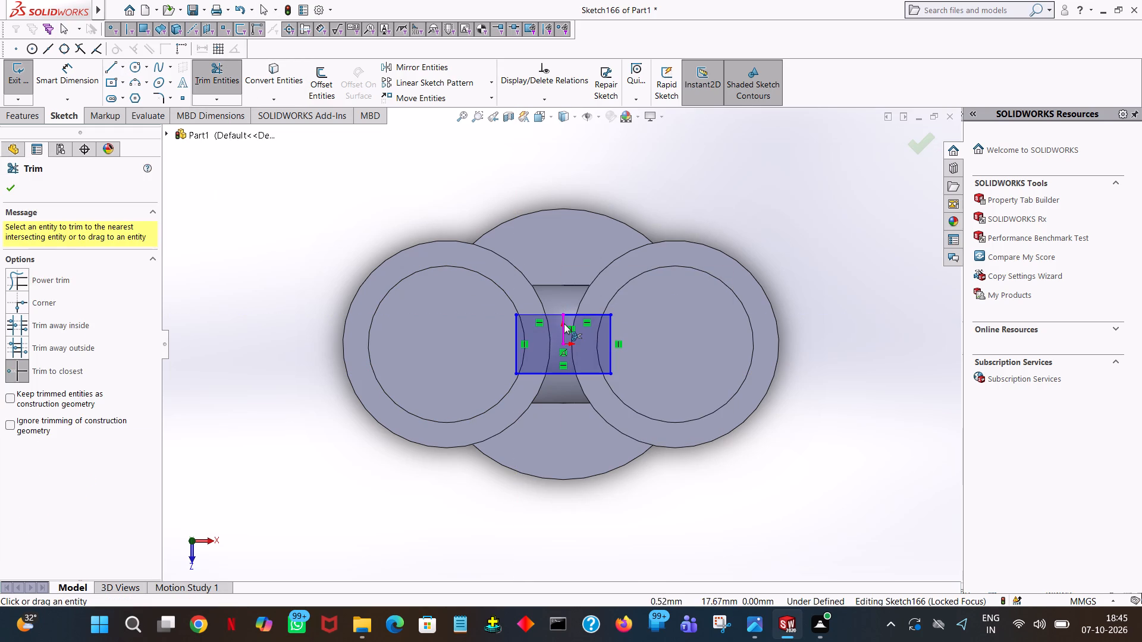
{"action": "left_click", "coordinate": [564, 323]}
{"action": "left_click", "coordinate": [8, 182]}
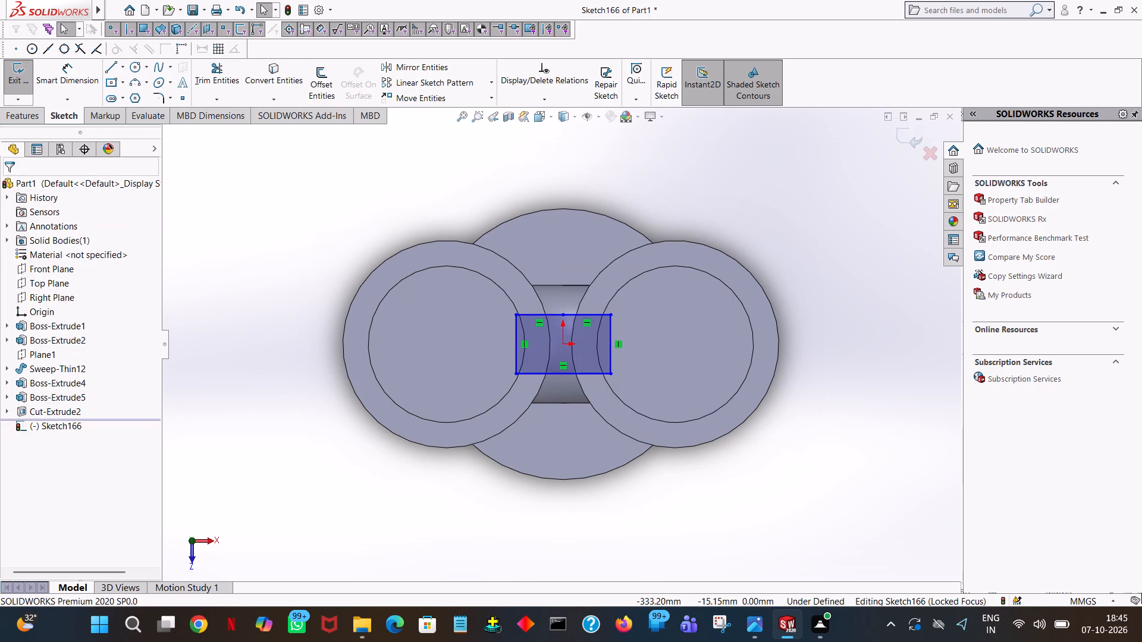
Extrude the rectangle 45 mm blind, reversed toward the U-shaped tube, merging it to bridge the two inlet flanges.
{"action": "left_click", "coordinate": [29, 118]}
{"action": "left_click", "coordinate": [39, 94]}
{"action": "middle_click_drag", "start_coordinate": [688, 486], "coordinate": [719, 264]}
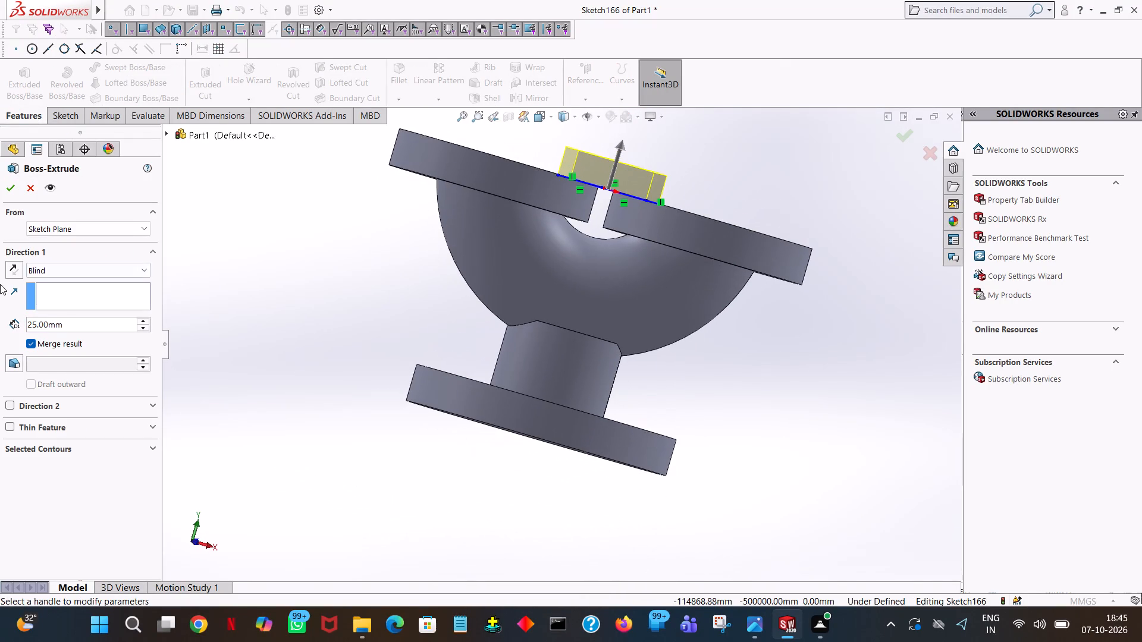
{"action": "left_click", "coordinate": [15, 274]}
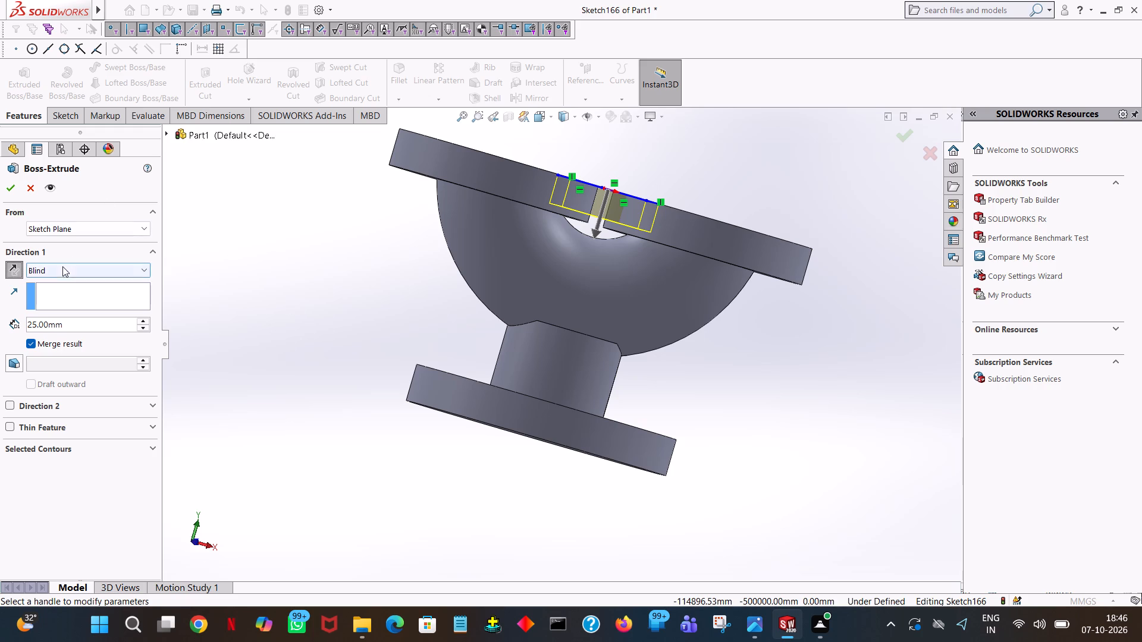
{"action": "left_click", "coordinate": [144, 320]}
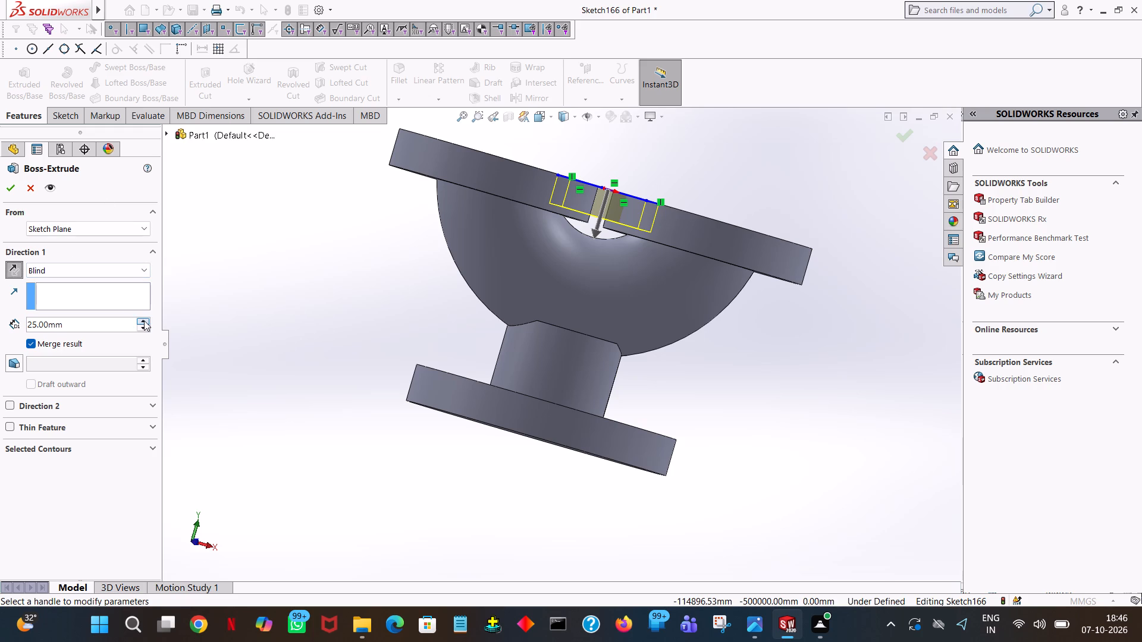
{"action": "left_click", "coordinate": [144, 320]}
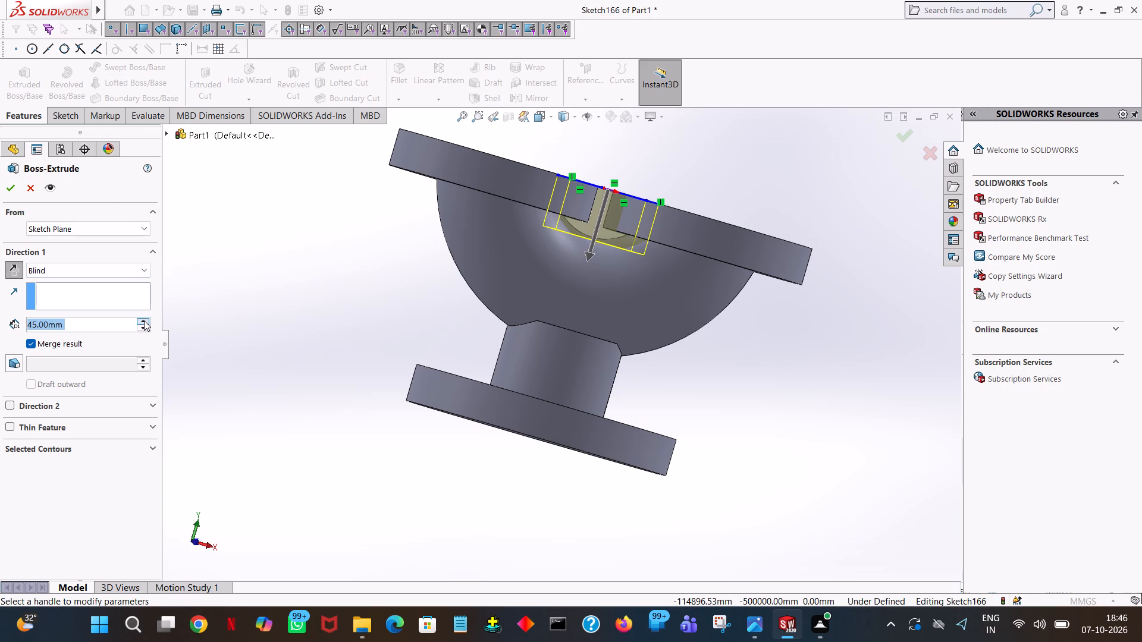
{"action": "left_click", "coordinate": [15, 194]}
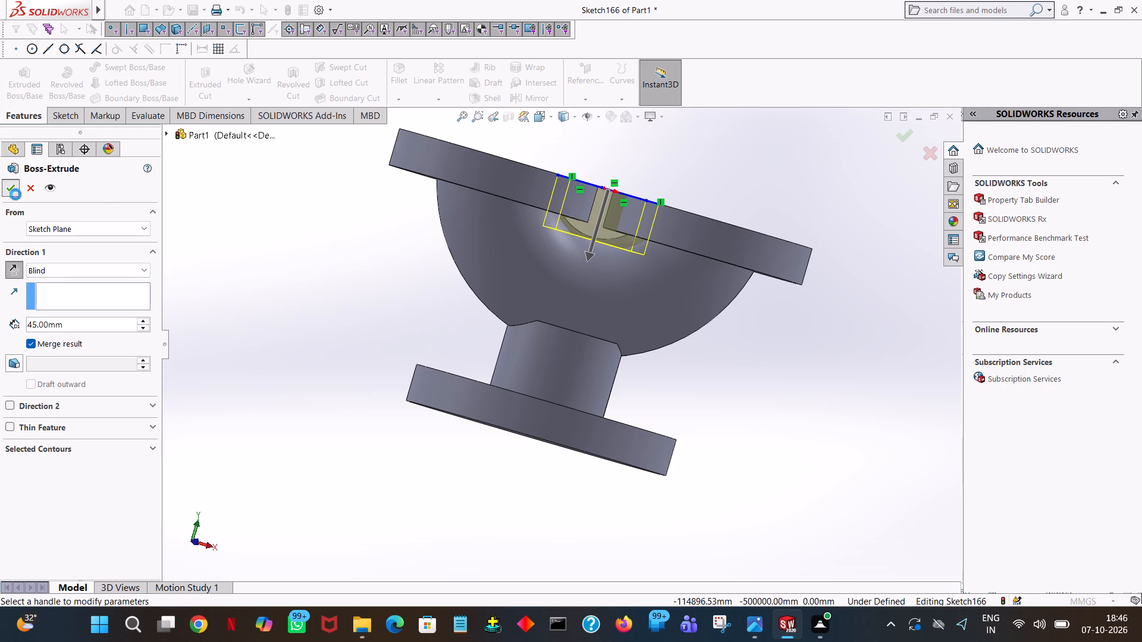
{"action": "left_click", "coordinate": [790, 369]}
{"action": "middle_click_drag", "start_coordinate": [790, 371], "coordinate": [779, 417]}
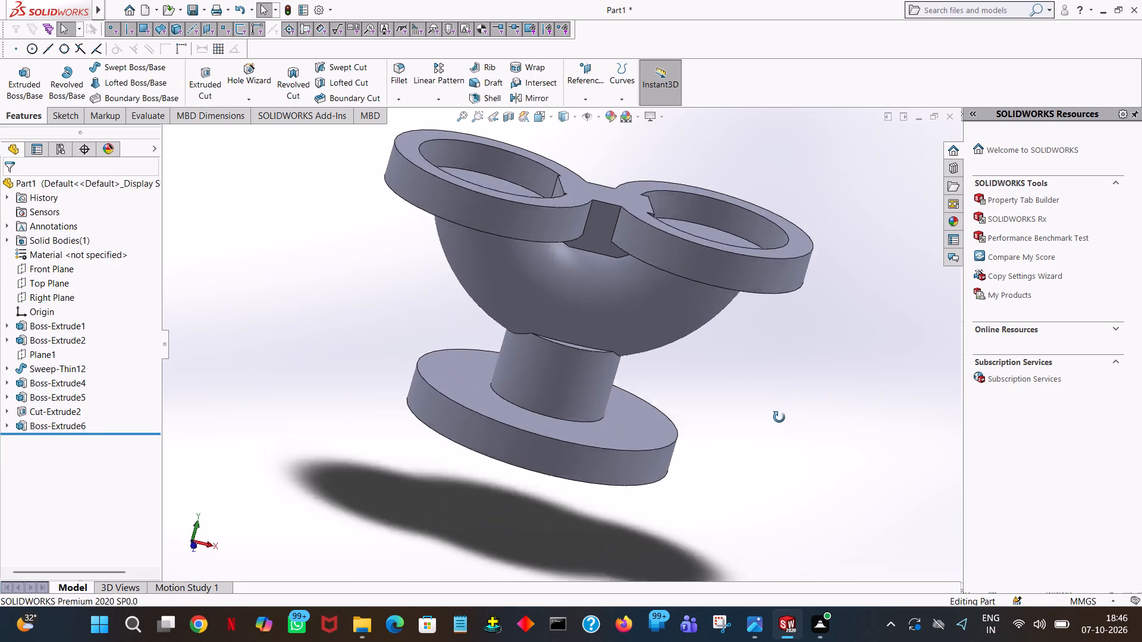
{"action": "middle_click_drag", "start_coordinate": [779, 417], "coordinate": [755, 634]}
{"action": "middle_click_drag", "start_coordinate": [799, 355], "coordinate": [800, 495]}
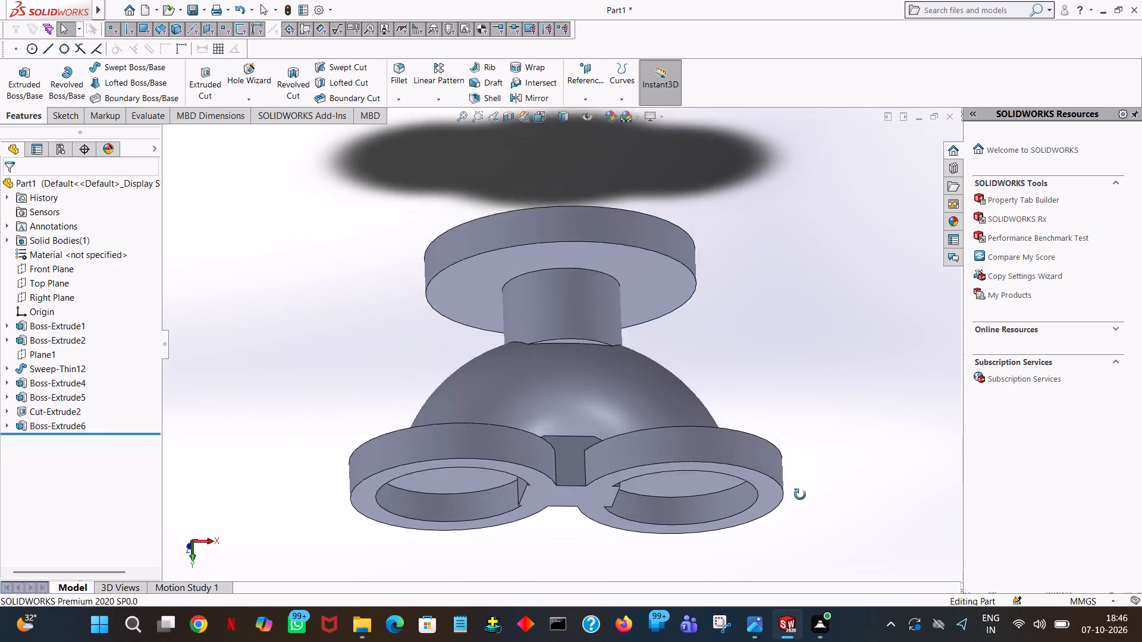
Start an extruded-cut sketch on the round base's face beneath the tube and draw a 95 mm radius circle centred on the origin.
{"action": "middle_click_drag", "start_coordinate": [800, 495], "coordinate": [883, 33]}
{"action": "middle_click_drag", "start_coordinate": [642, 381], "coordinate": [620, 526]}
{"action": "left_click", "coordinate": [193, 70]}
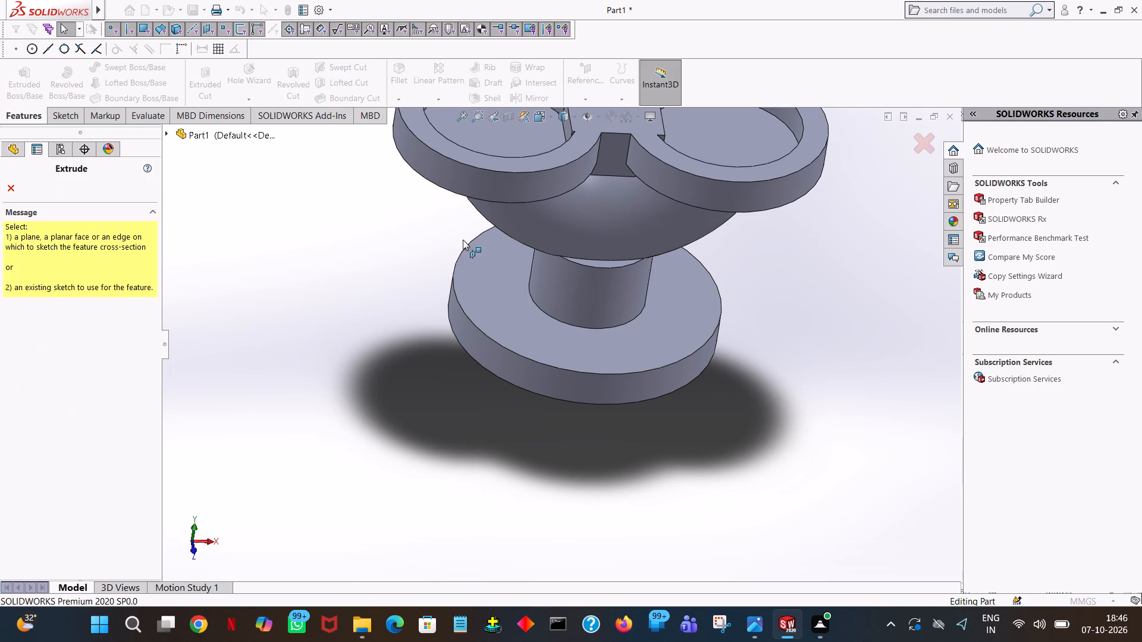
{"action": "left_click", "coordinate": [513, 298]}
{"action": "key", "text": "space"}
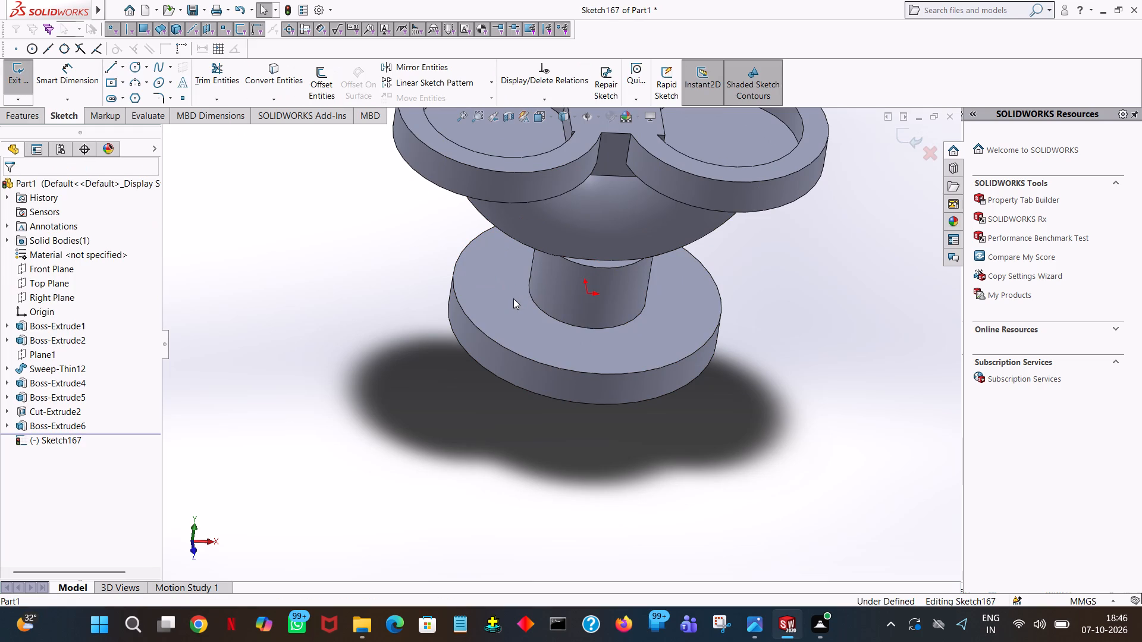
{"action": "left_click", "coordinate": [148, 92]}
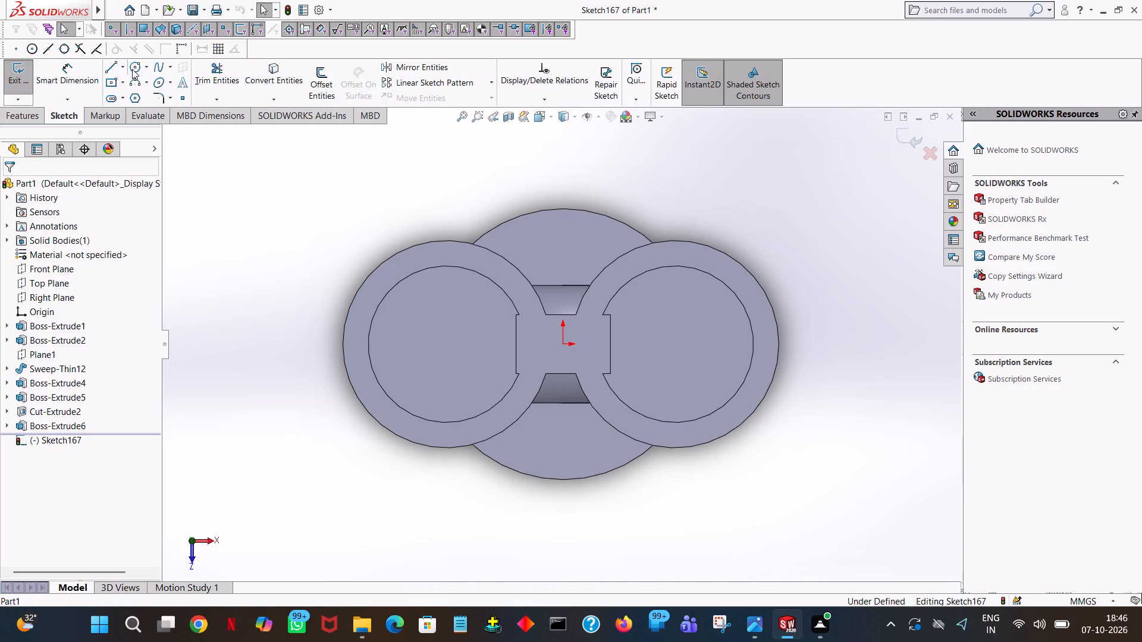
{"action": "left_click", "coordinate": [136, 67]}
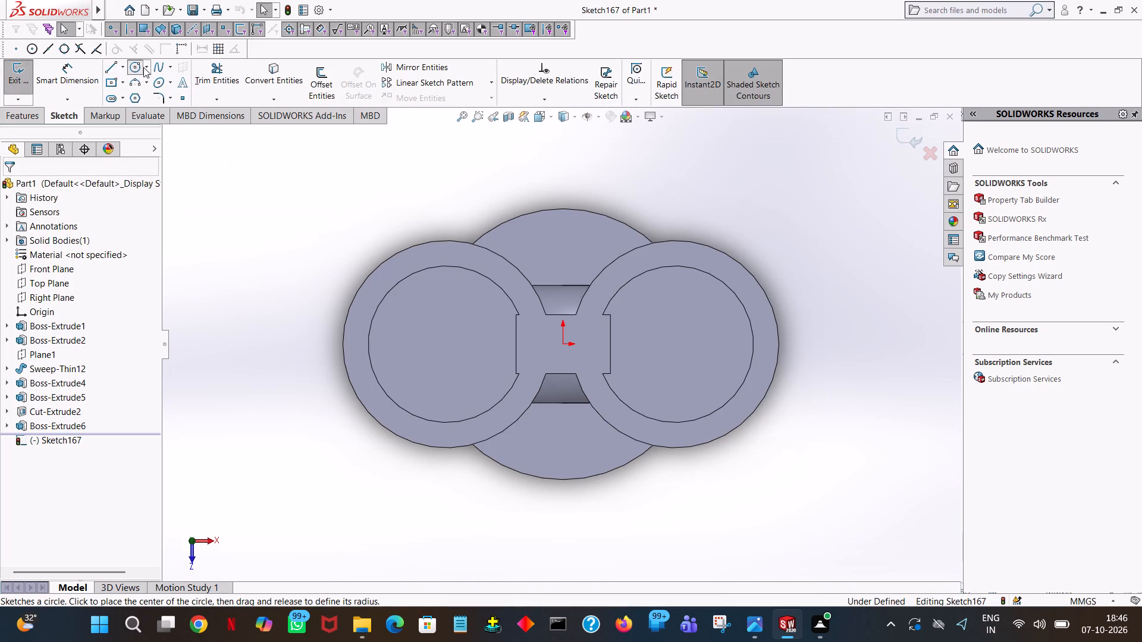
{"action": "left_click", "coordinate": [560, 345]}
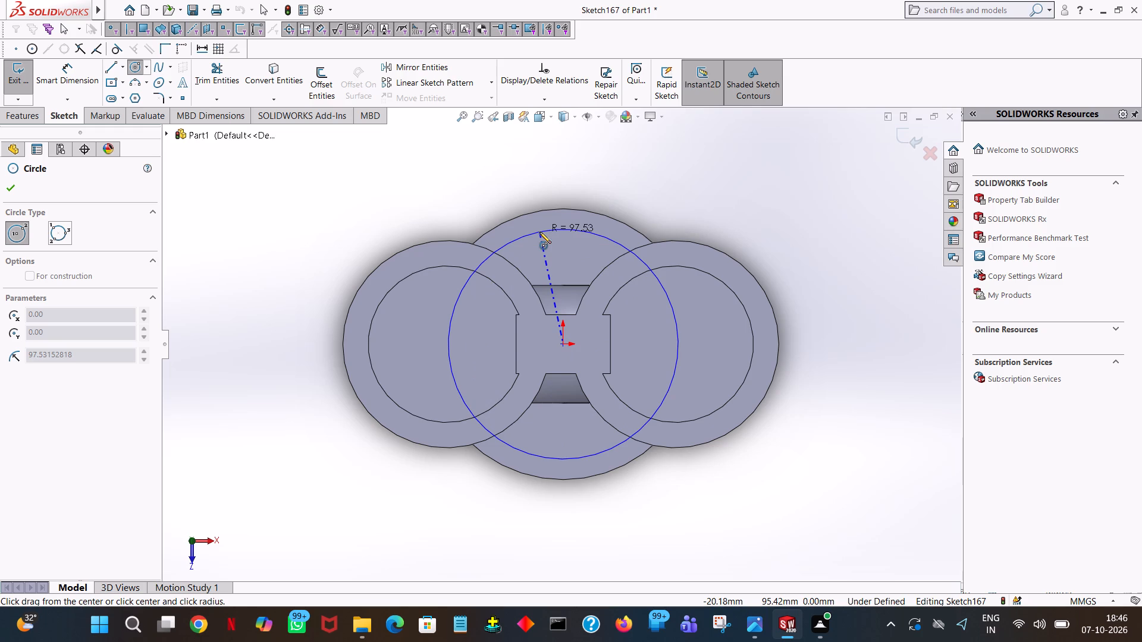
{"action": "left_click", "coordinate": [539, 232]}
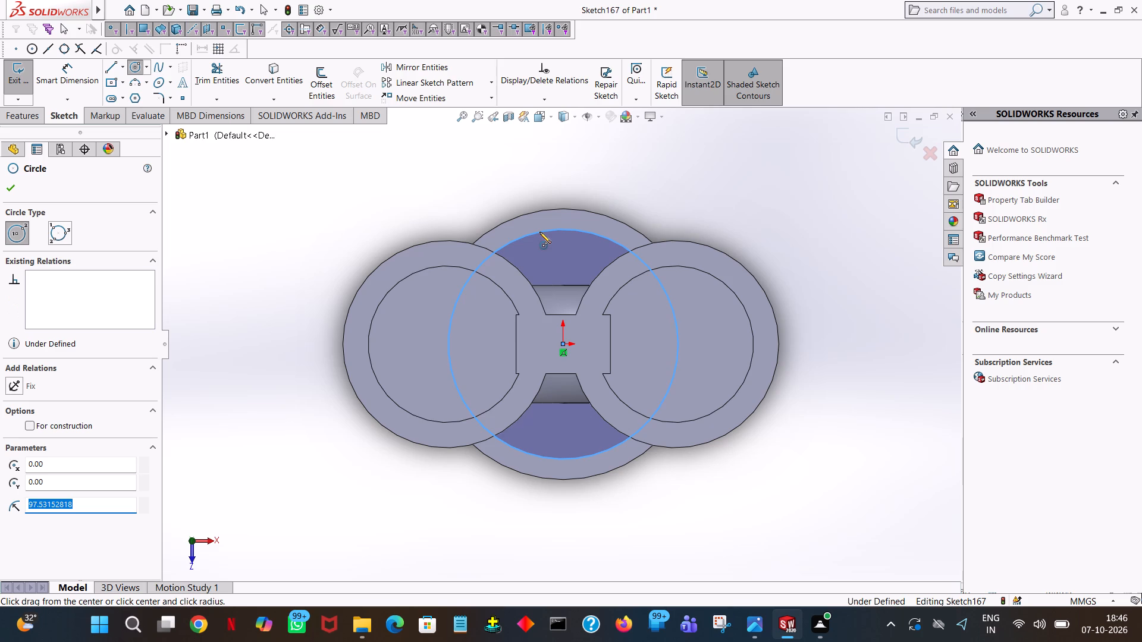
{"action": "type", "text": "19"}
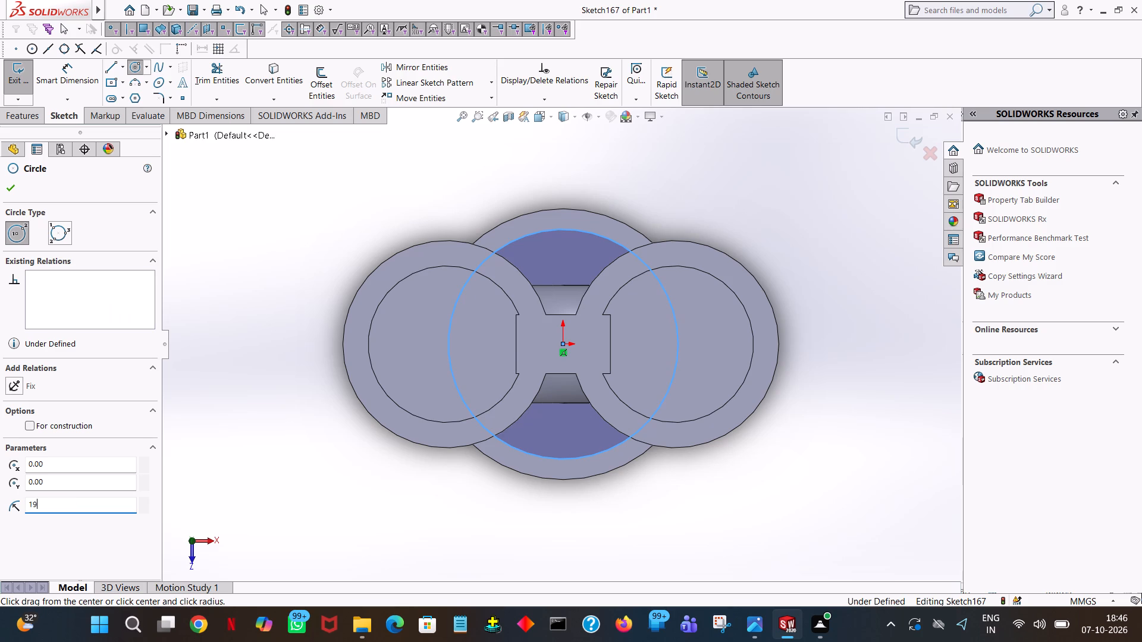
{"action": "key", "text": "0"}
{"action": "type", "text": "/2"}
{"action": "key", "text": "Return"}
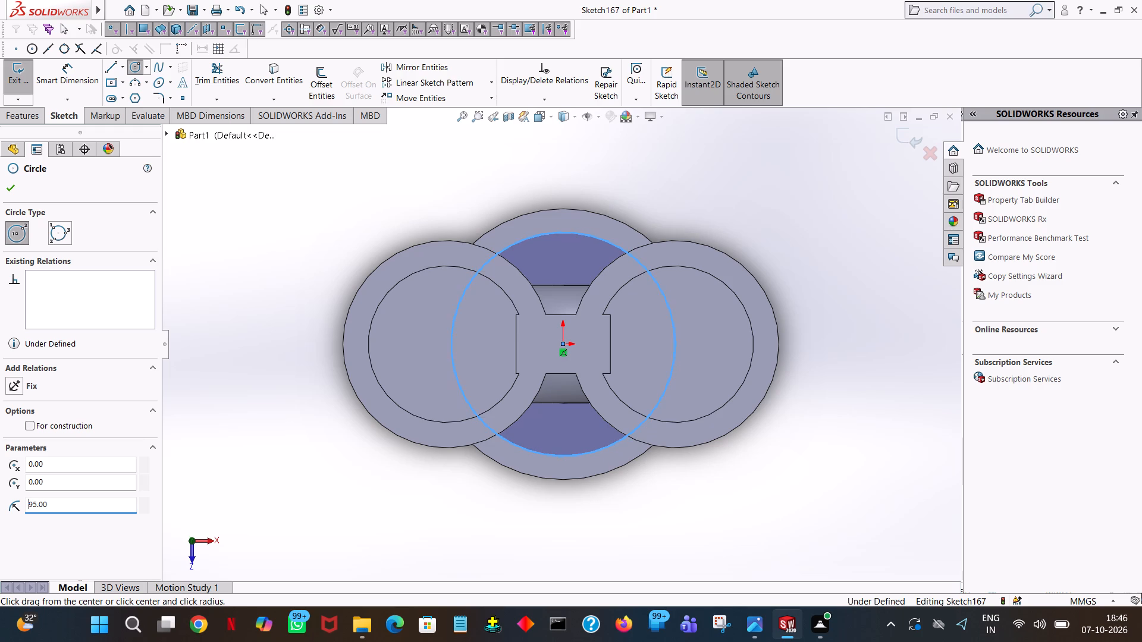
{"action": "left_click", "coordinate": [10, 190]}
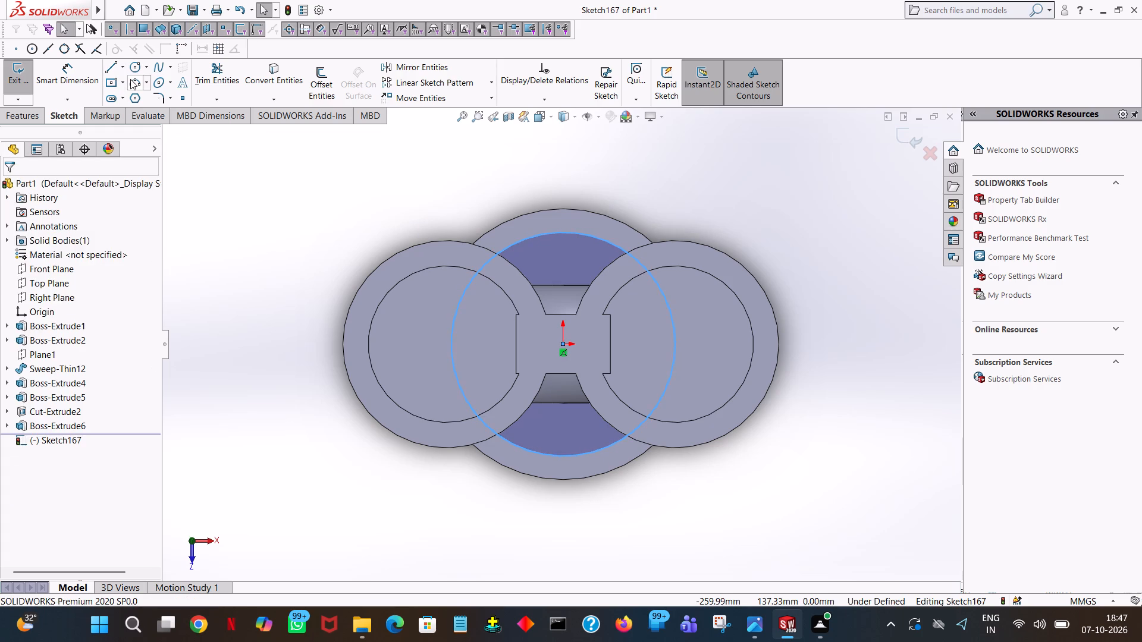
Draw a 9 mm radius hole circle centred on the 95 mm radius circle, directly above the origin.
{"action": "left_click", "coordinate": [130, 70]}
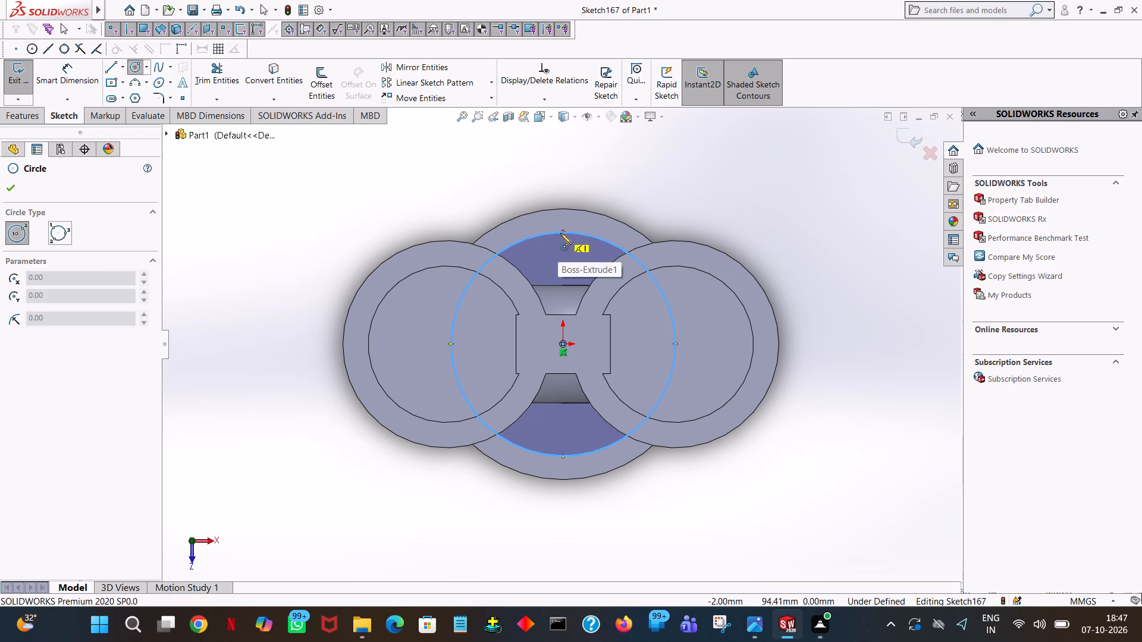
{"action": "left_click", "coordinate": [560, 232]}
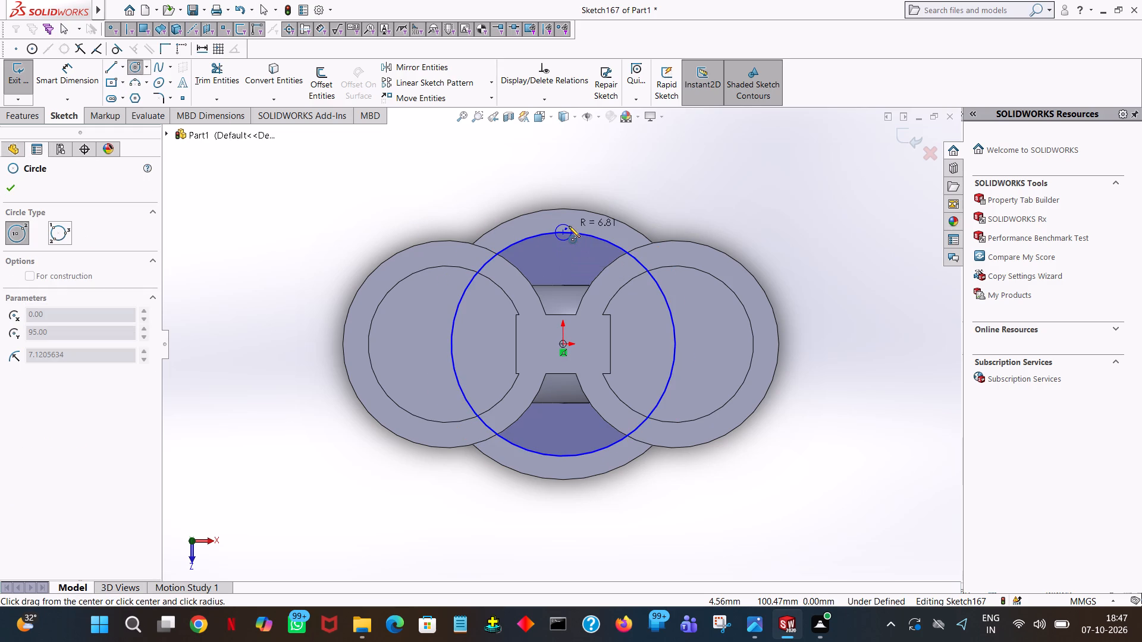
{"action": "left_click", "coordinate": [569, 226]}
{"action": "key", "text": "9"}
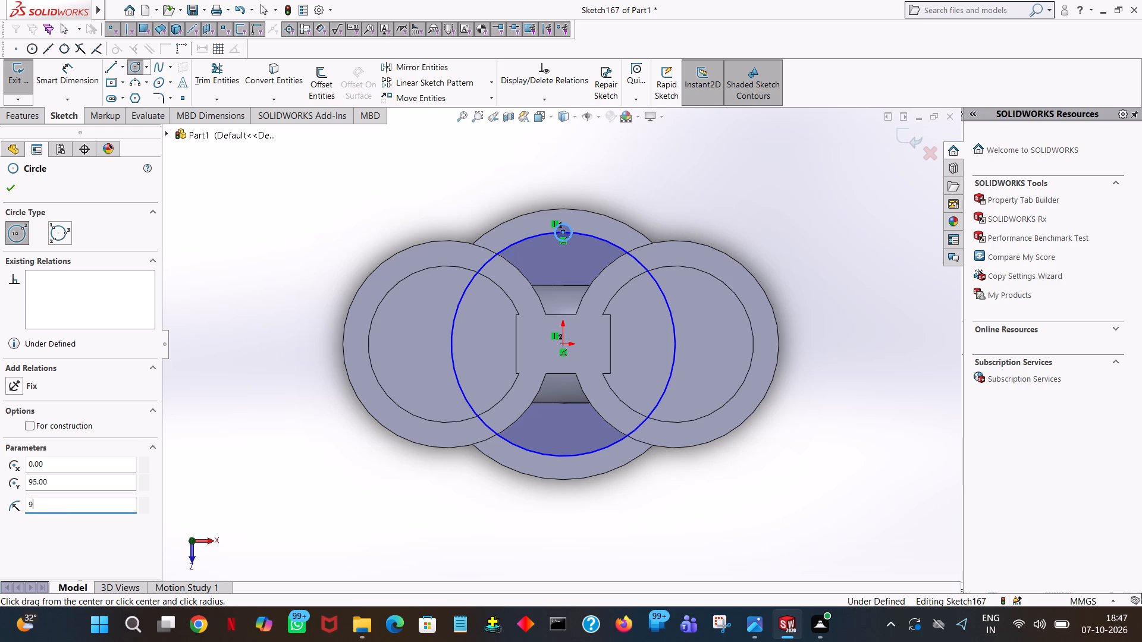
{"action": "key", "text": "Return"}
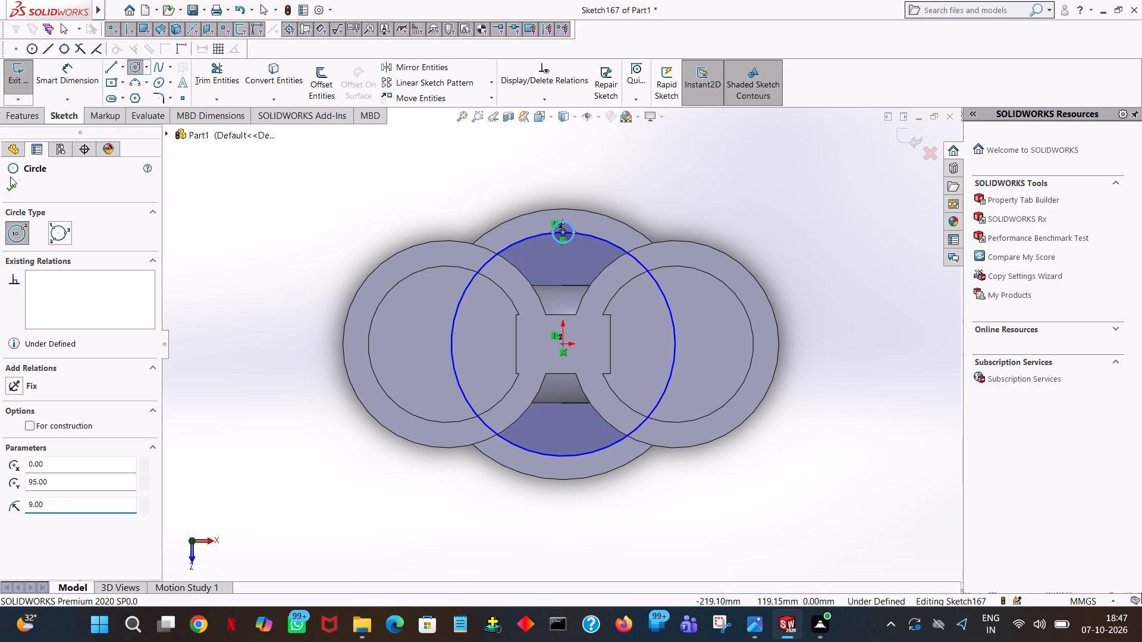
{"action": "left_click", "coordinate": [16, 194]}
{"action": "left_click", "coordinate": [299, 184]}
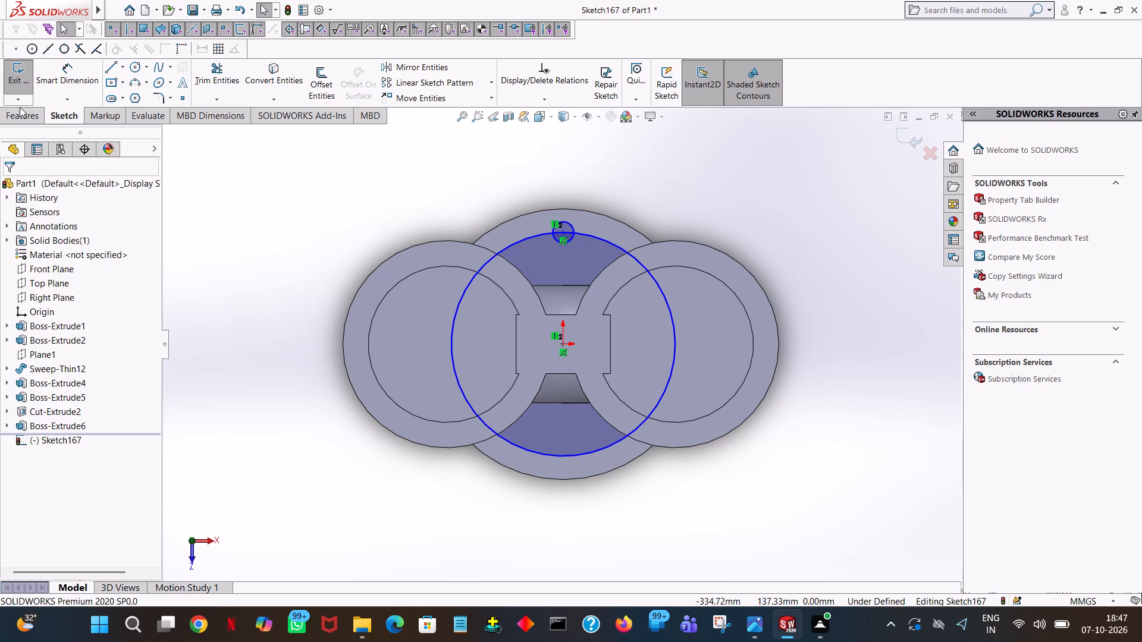
Circular-pattern the 9 mm radius circle about the origin with 8 equally spaced instances over 360 degrees.
{"action": "left_click", "coordinate": [490, 82]}
{"action": "left_click", "coordinate": [486, 108]}
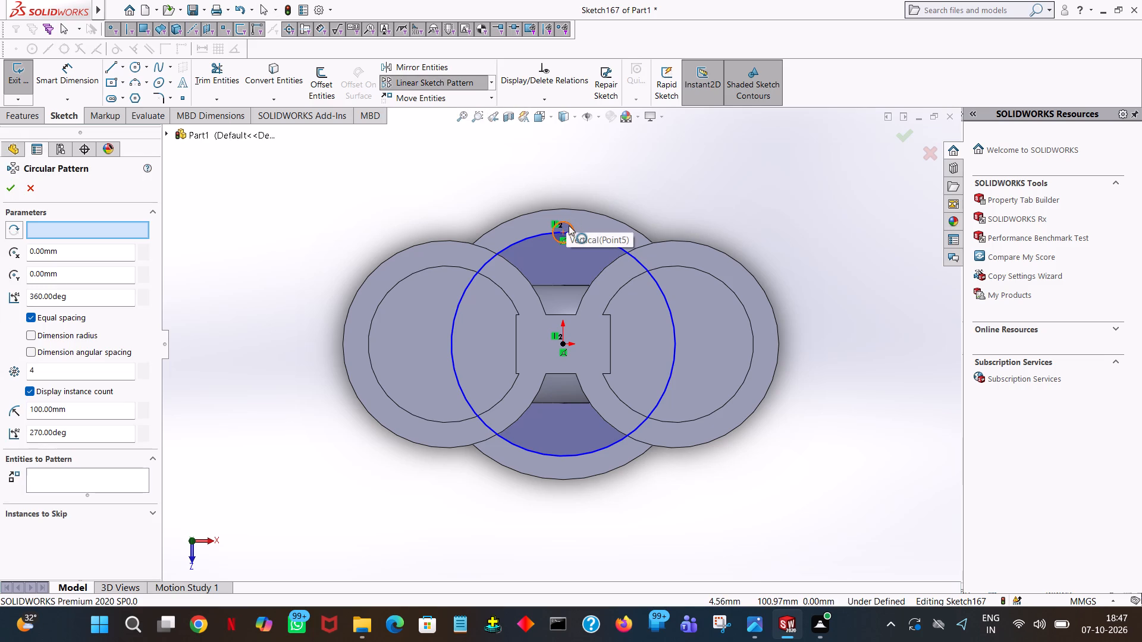
{"action": "left_click", "coordinate": [569, 225]}
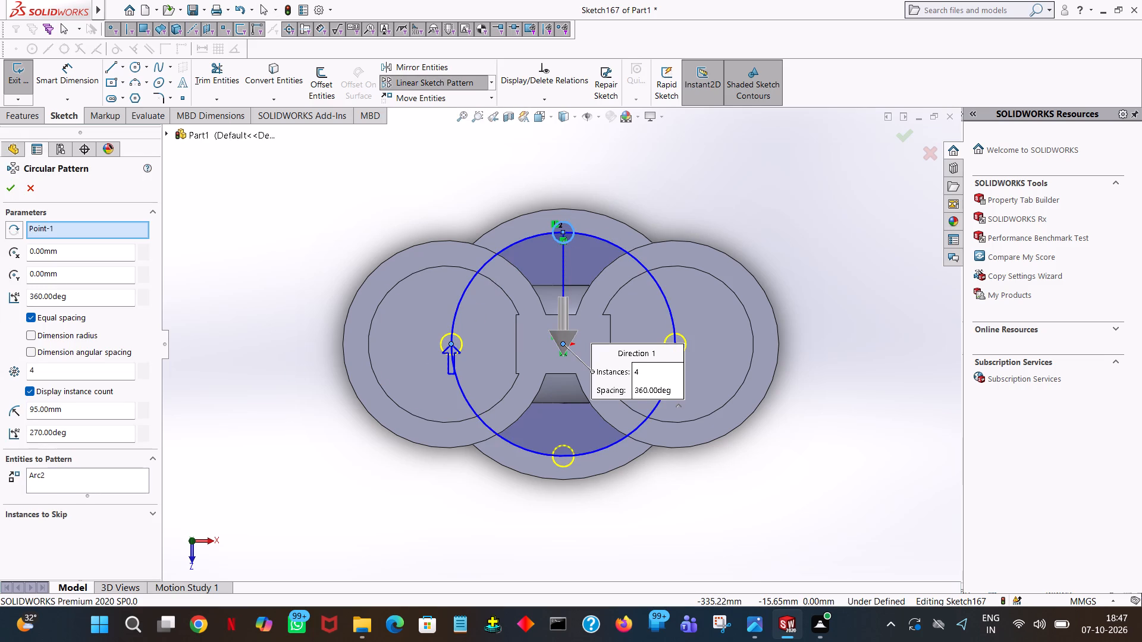
{"action": "double_click", "coordinate": [68, 367]}
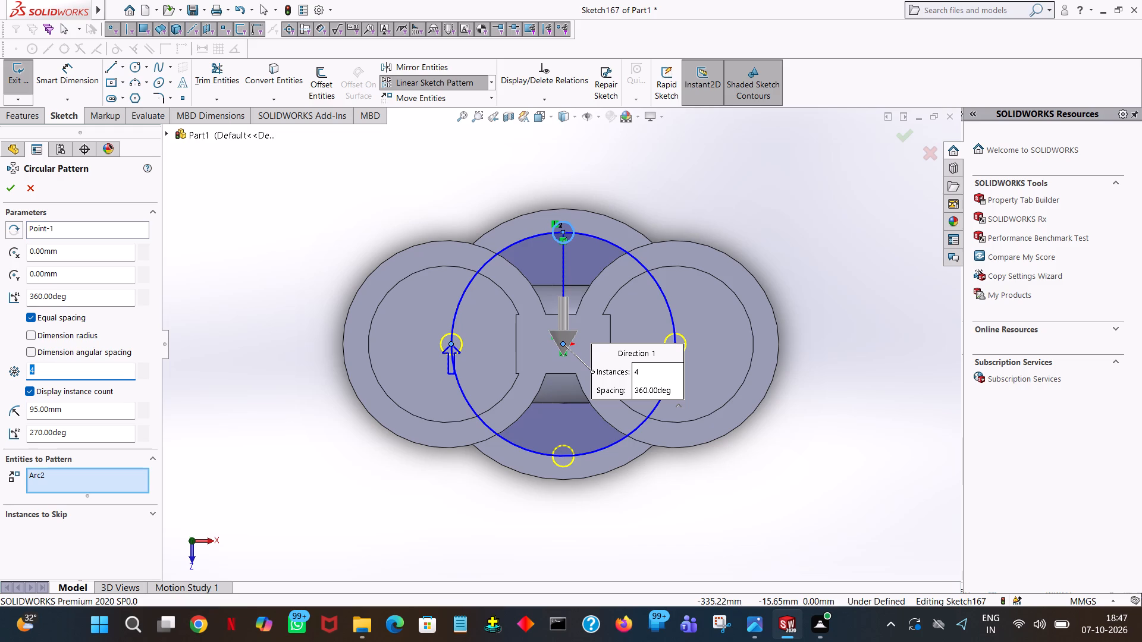
{"action": "key", "text": "8"}
{"action": "key", "text": "Return"}
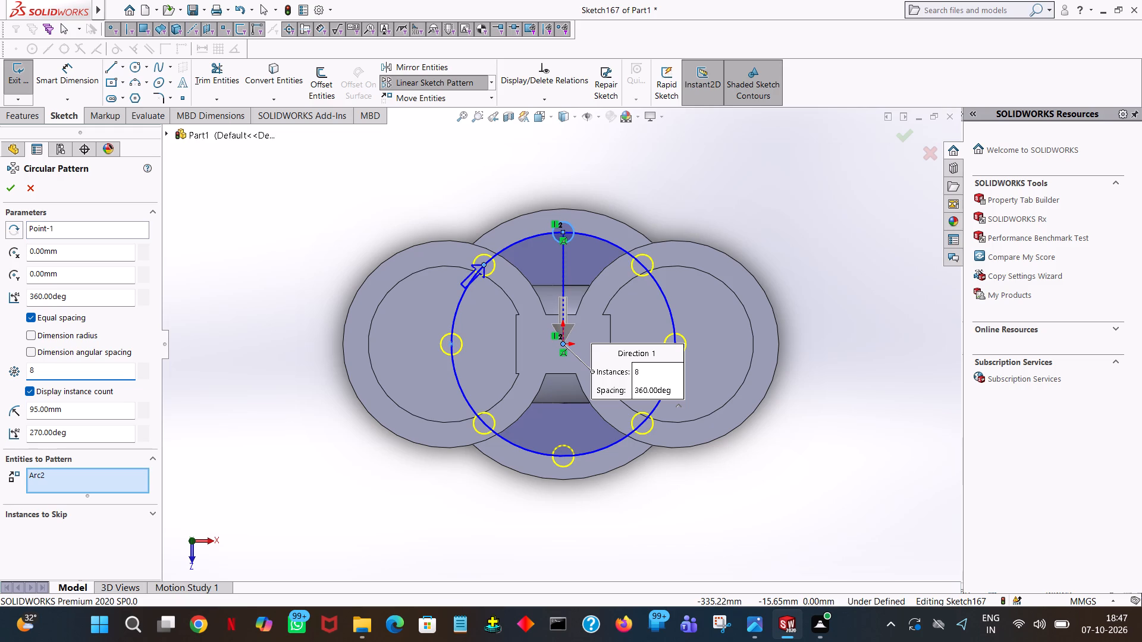
{"action": "left_click", "coordinate": [12, 187]}
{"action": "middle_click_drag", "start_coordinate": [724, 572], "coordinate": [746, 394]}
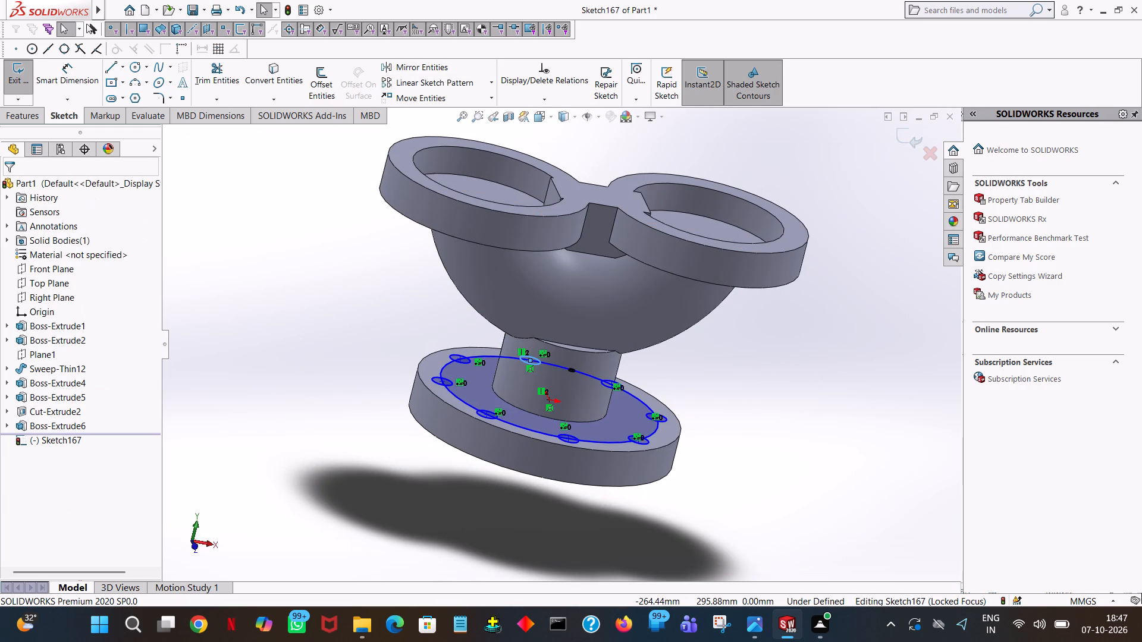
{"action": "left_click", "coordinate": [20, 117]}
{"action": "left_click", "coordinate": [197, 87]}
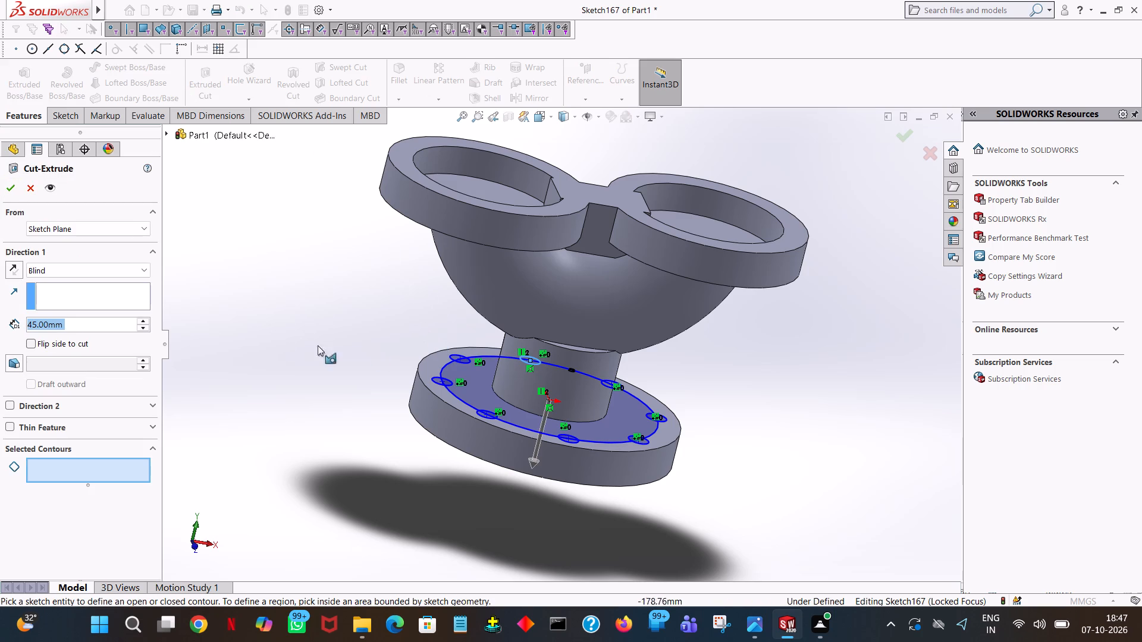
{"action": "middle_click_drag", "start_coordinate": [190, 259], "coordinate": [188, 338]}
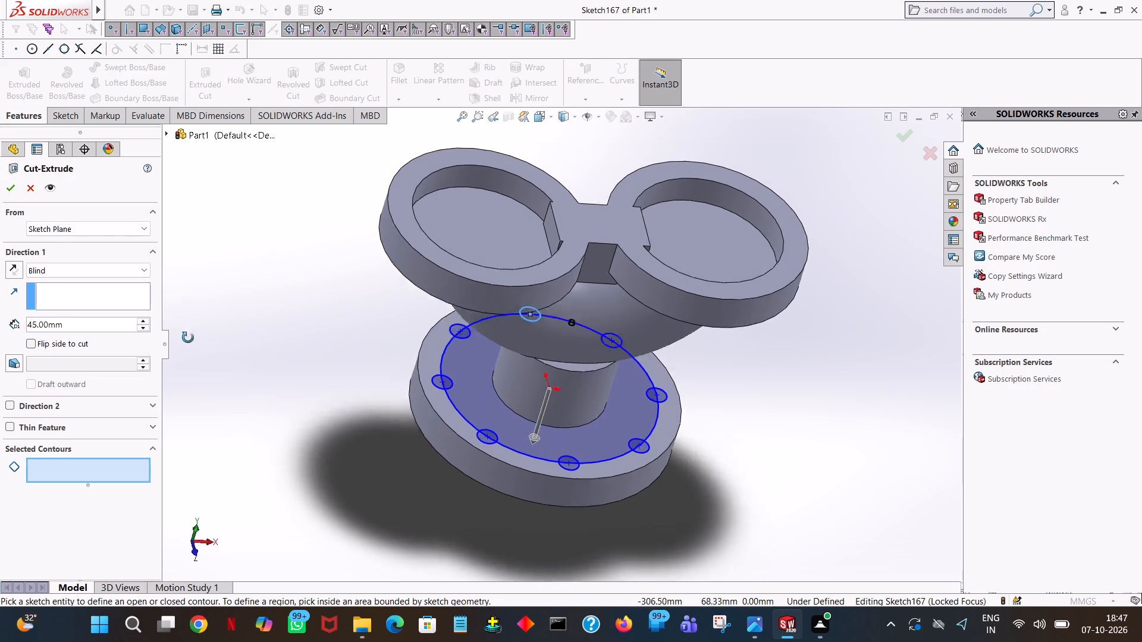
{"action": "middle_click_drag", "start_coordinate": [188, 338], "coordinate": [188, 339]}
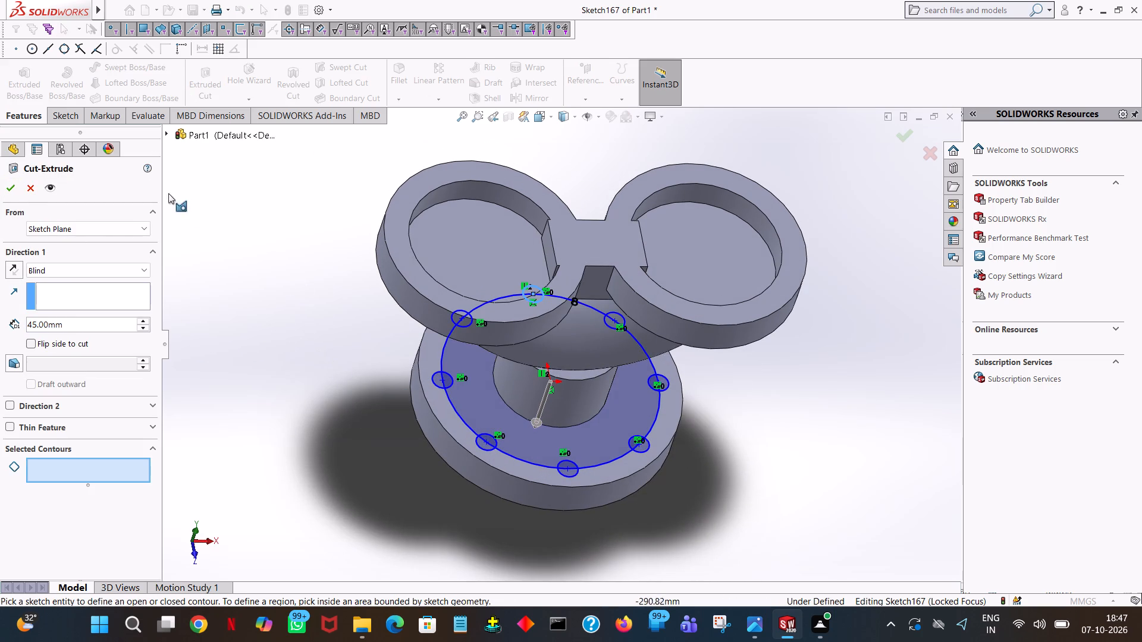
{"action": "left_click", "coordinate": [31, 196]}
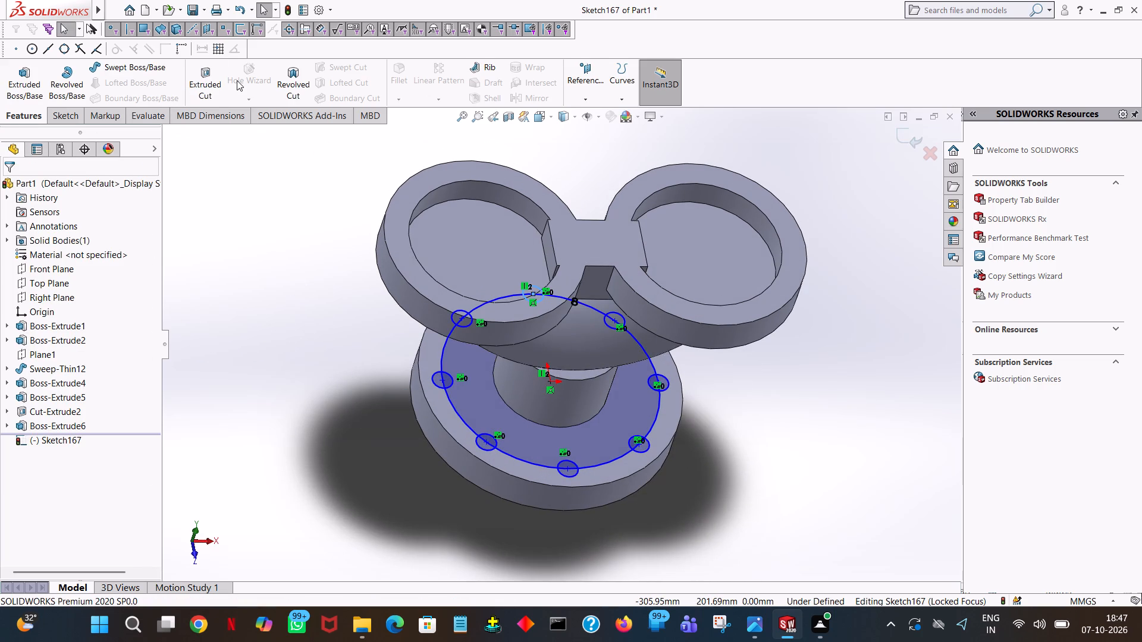
View the hole sketch face-on and trim away the arcs of the 95 mm radius circle between the eight hole circles.
{"action": "key", "text": "space"}
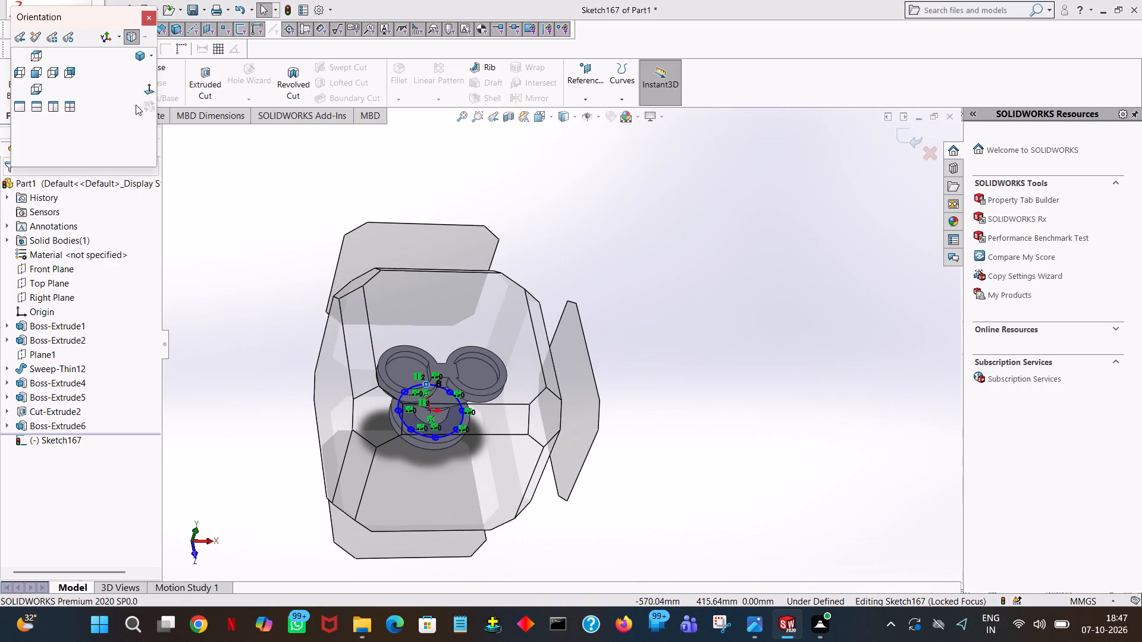
{"action": "left_click", "coordinate": [152, 89]}
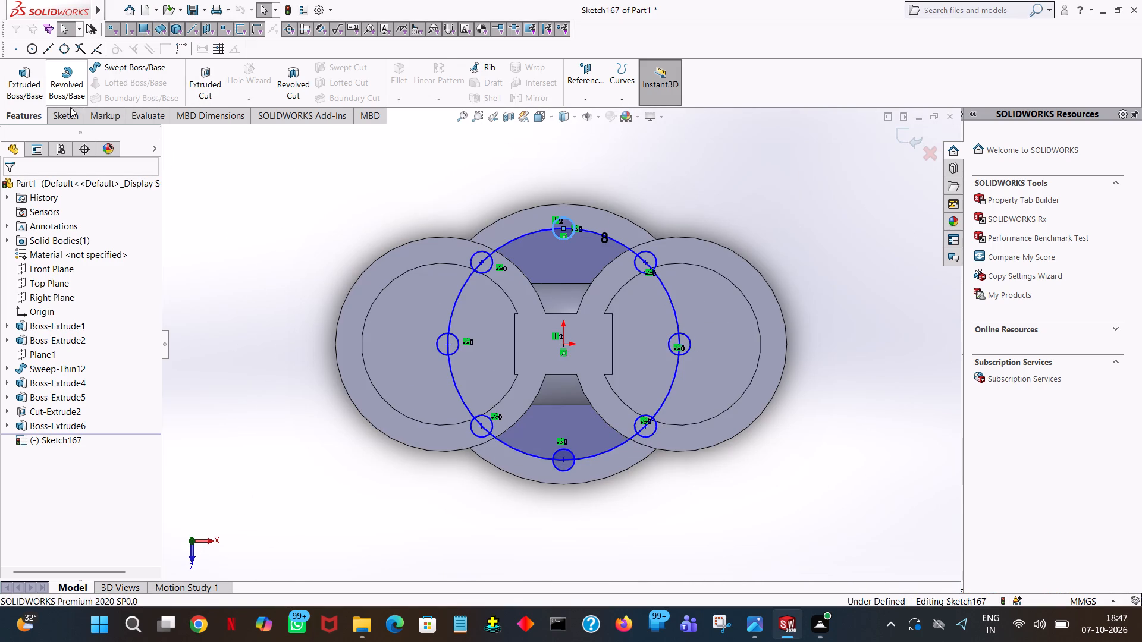
{"action": "left_click", "coordinate": [68, 114]}
{"action": "left_click", "coordinate": [222, 64]}
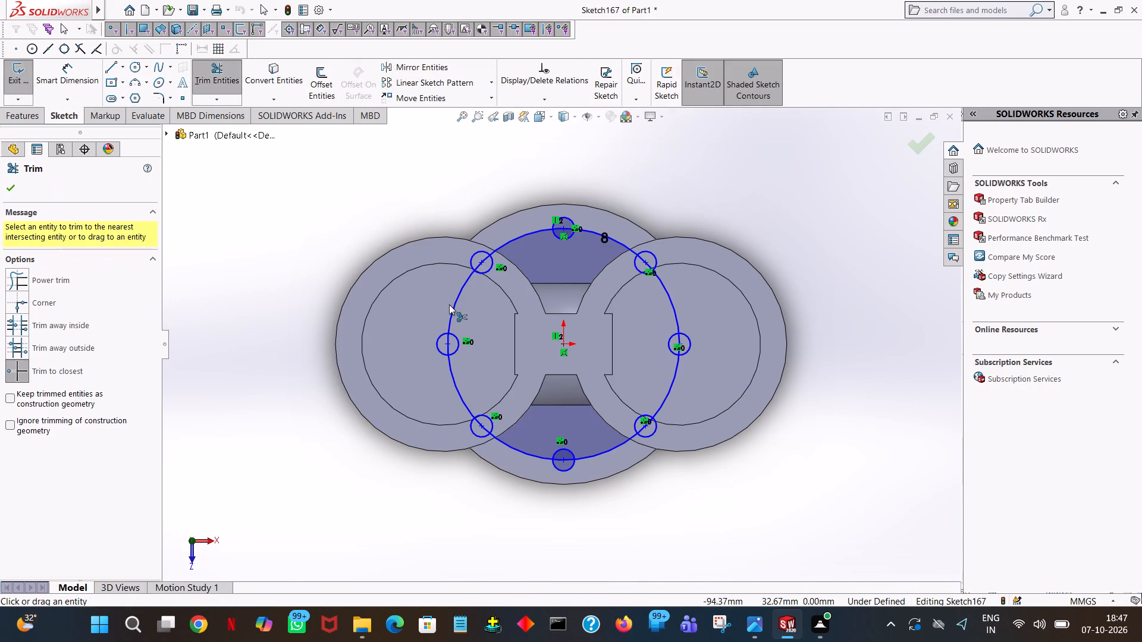
{"action": "left_click", "coordinate": [455, 307]}
{"action": "left_click", "coordinate": [514, 238]}
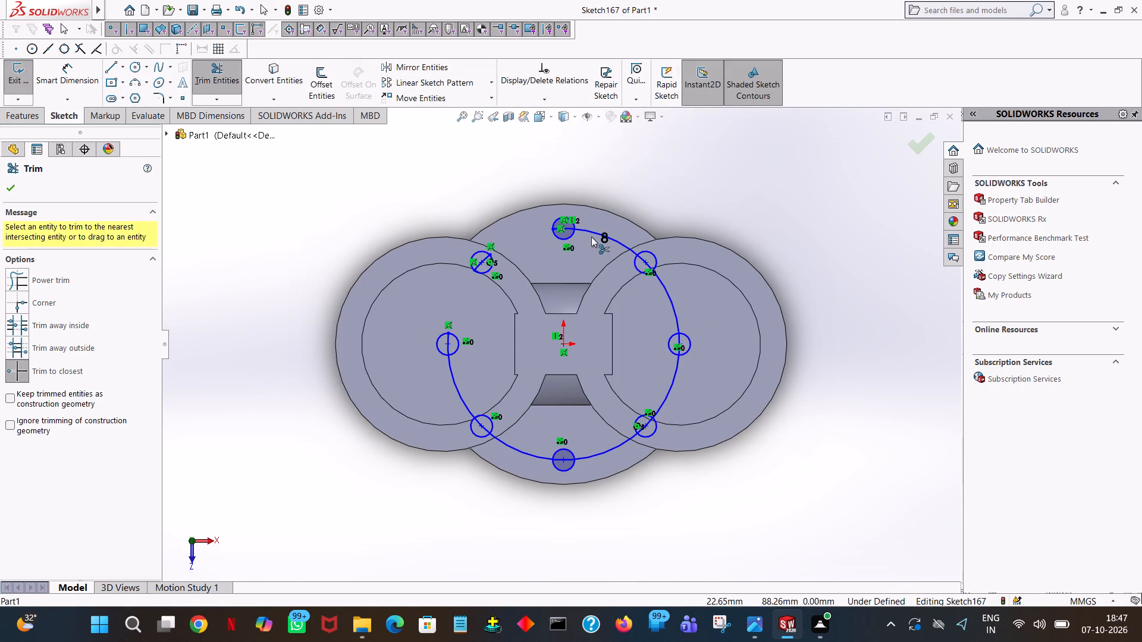
{"action": "left_click", "coordinate": [591, 232]}
{"action": "left_click", "coordinate": [672, 306]}
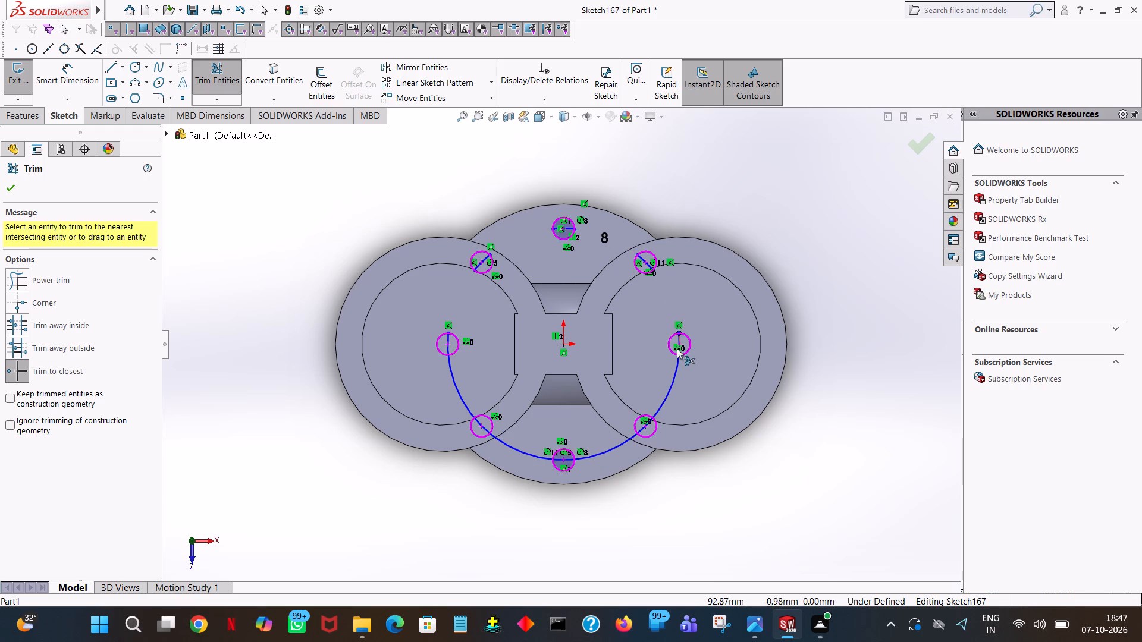
{"action": "left_click", "coordinate": [677, 373]}
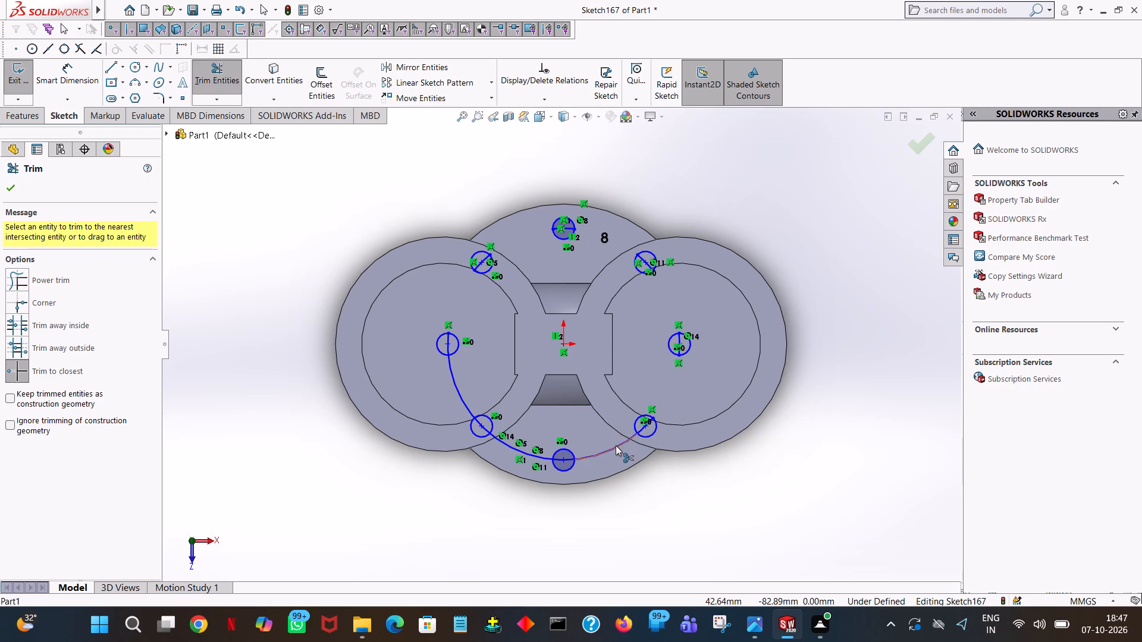
{"action": "left_click", "coordinate": [616, 448]}
{"action": "left_click", "coordinate": [514, 449]}
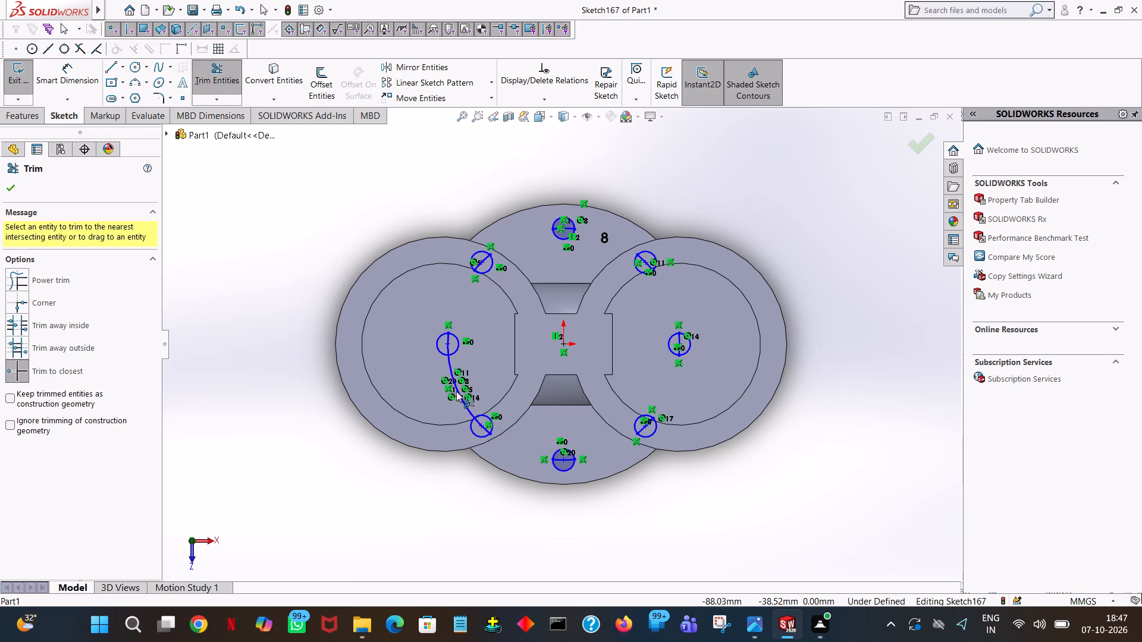
{"action": "left_click", "coordinate": [461, 393]}
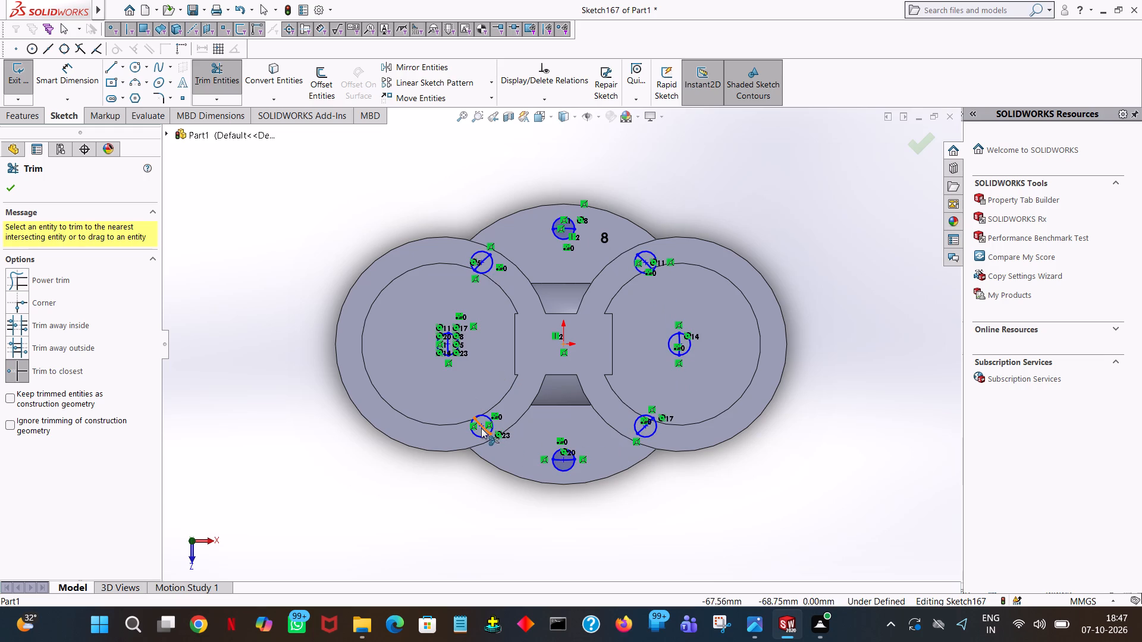
Trim the leftover arc segments inside the hole circles so only the eight 9 mm radius circles remain.
{"action": "left_click", "coordinate": [482, 428]}
{"action": "left_click", "coordinate": [560, 461]}
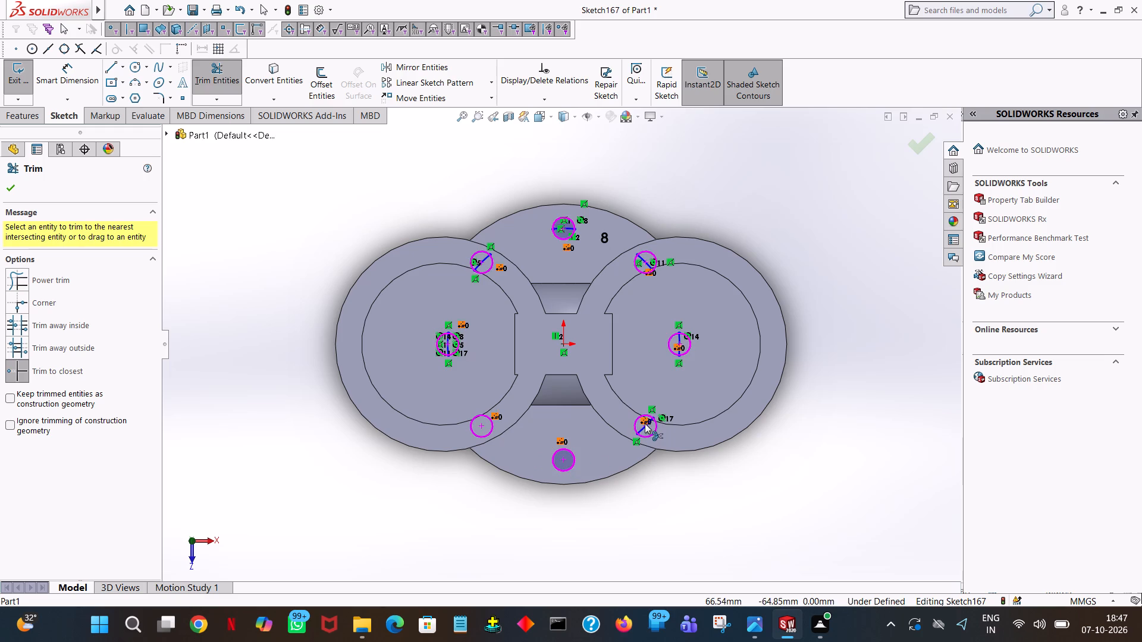
{"action": "left_click", "coordinate": [644, 432]}
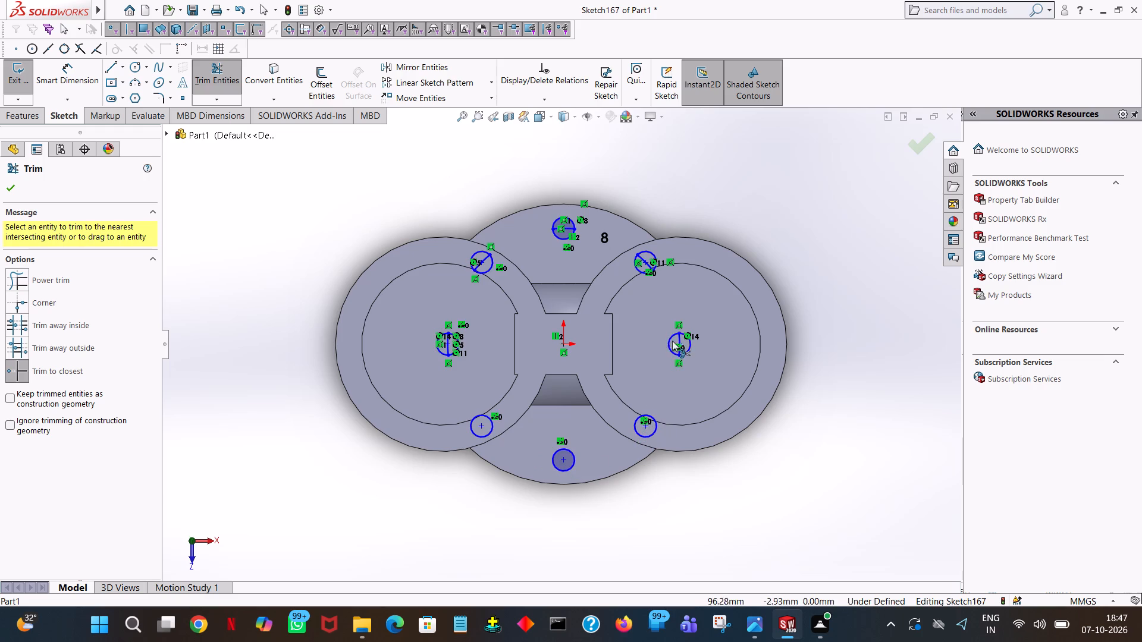
{"action": "left_click", "coordinate": [679, 341]}
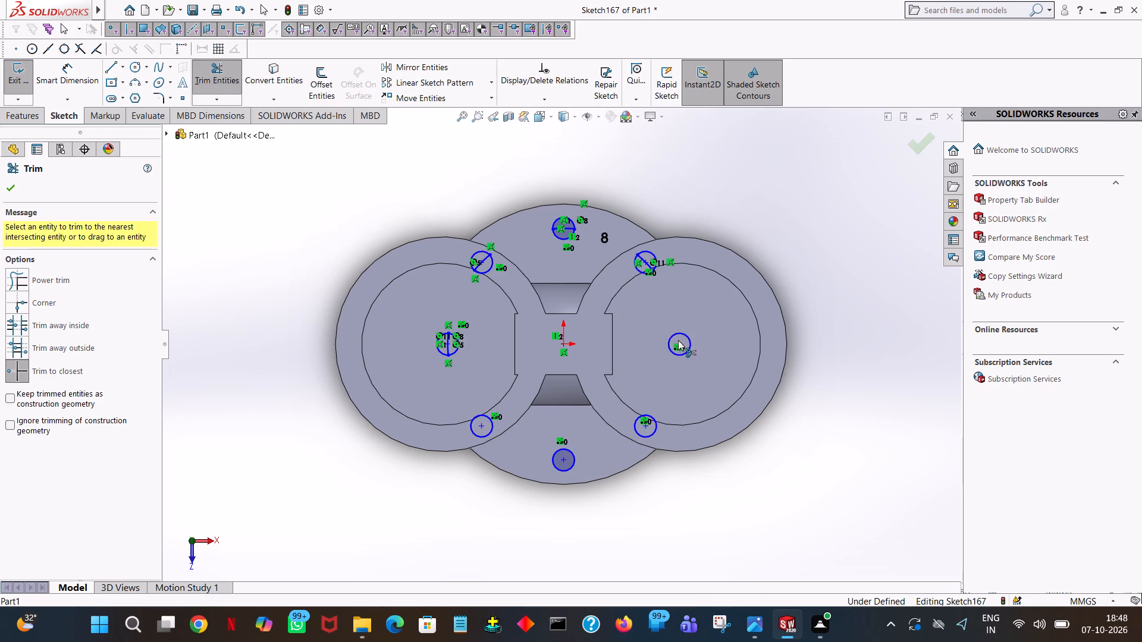
{"action": "left_click", "coordinate": [647, 261]}
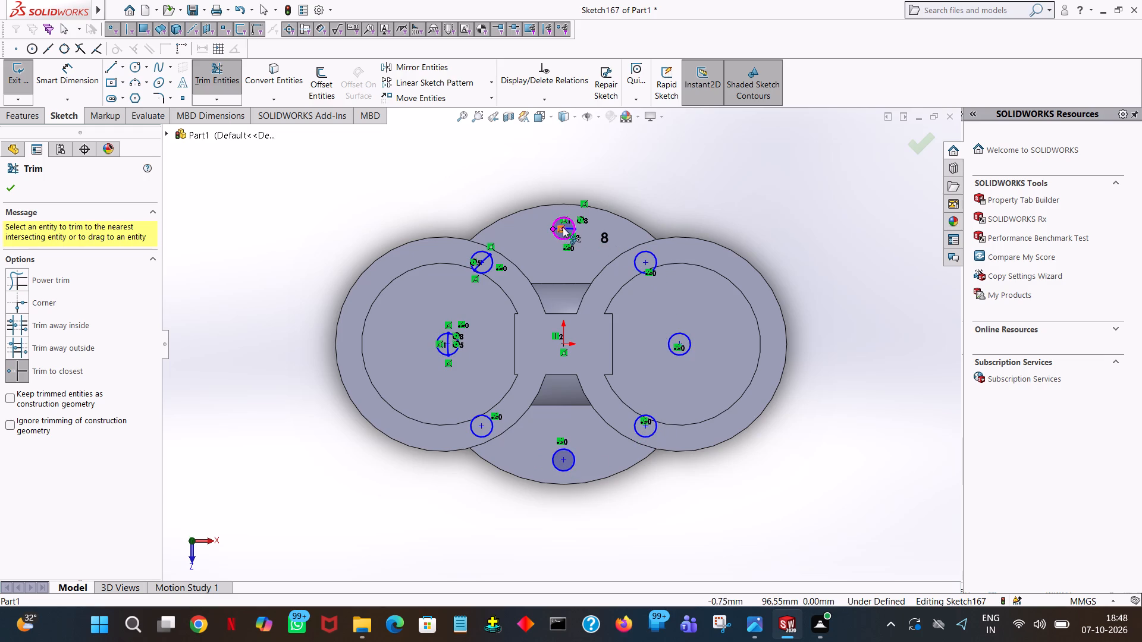
{"action": "left_click", "coordinate": [563, 227]}
{"action": "left_click", "coordinate": [569, 228]}
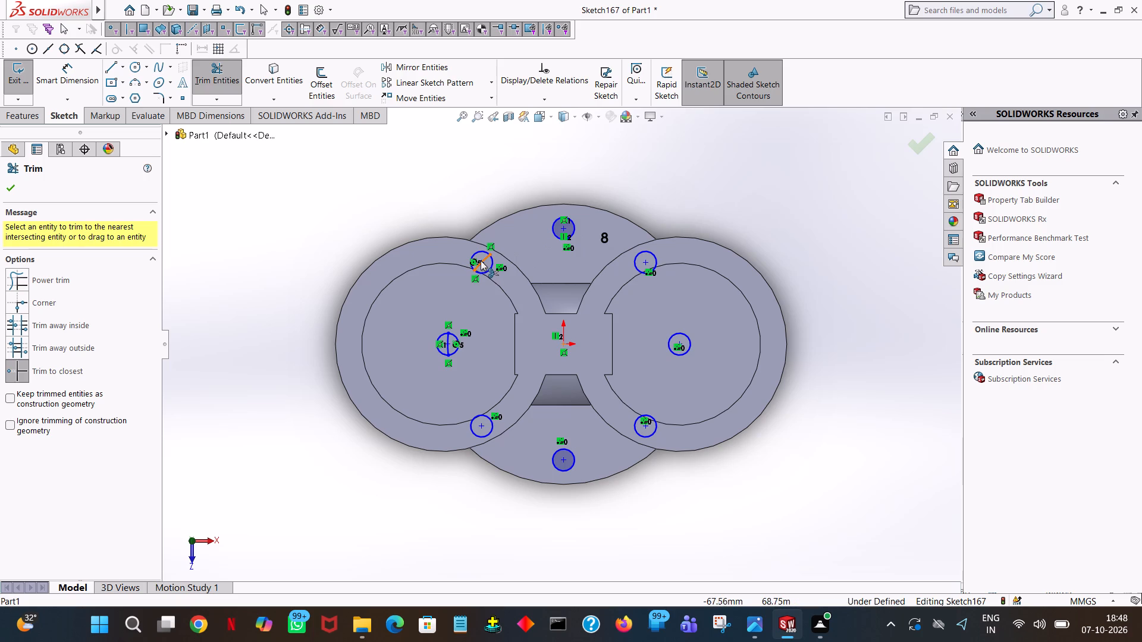
{"action": "left_click", "coordinate": [481, 260]}
{"action": "left_click", "coordinate": [449, 344]}
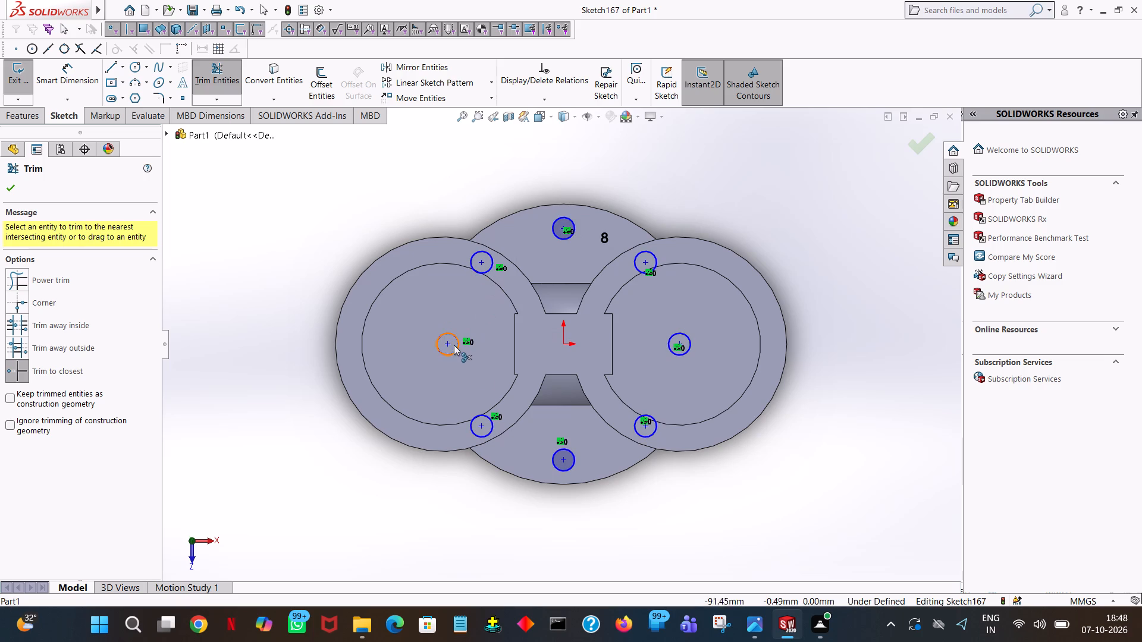
{"action": "left_click", "coordinate": [10, 185]}
Cut-extrude the eight circles 45 mm blind from the sketch plane down through the round base.
{"action": "middle_click_drag", "start_coordinate": [672, 539], "coordinate": [686, 385]}
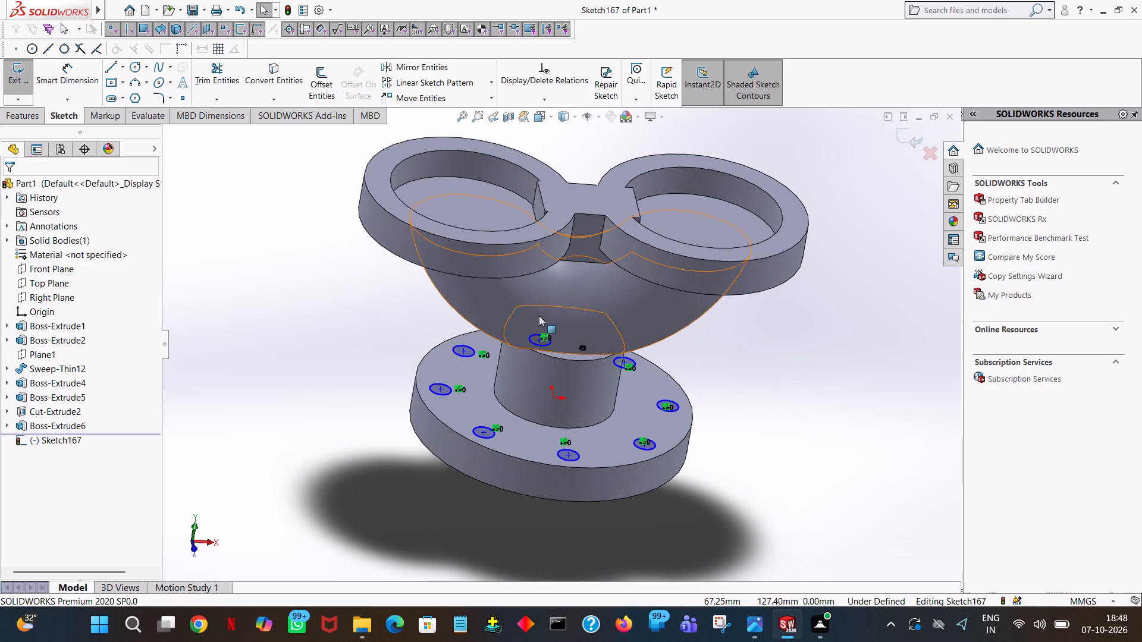
{"action": "left_click", "coordinate": [27, 114]}
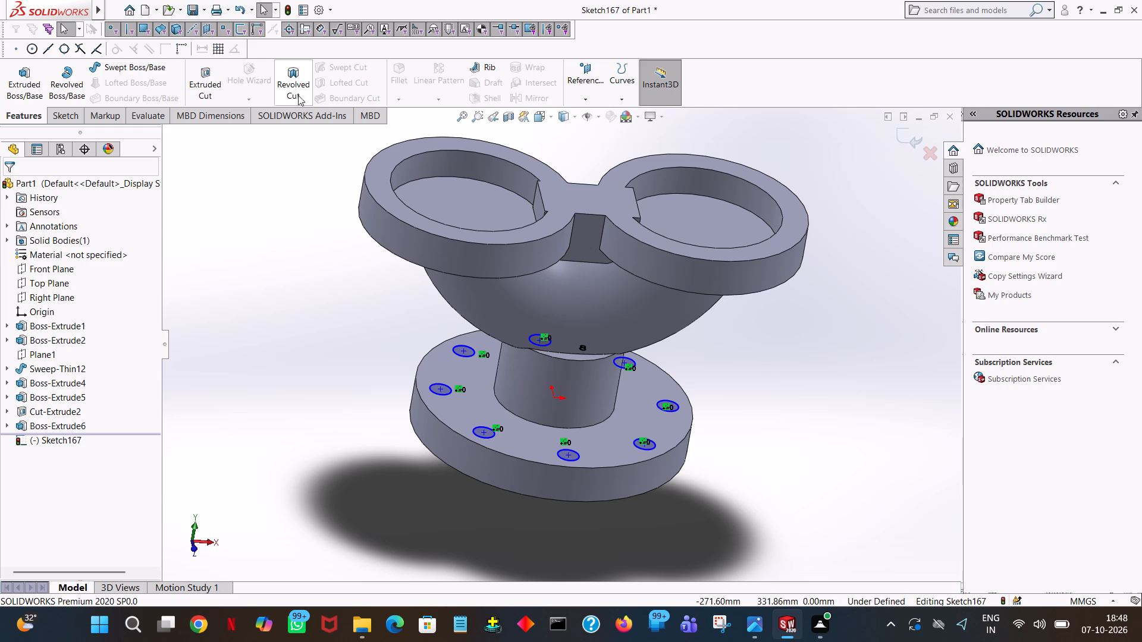
{"action": "left_click", "coordinate": [198, 75]}
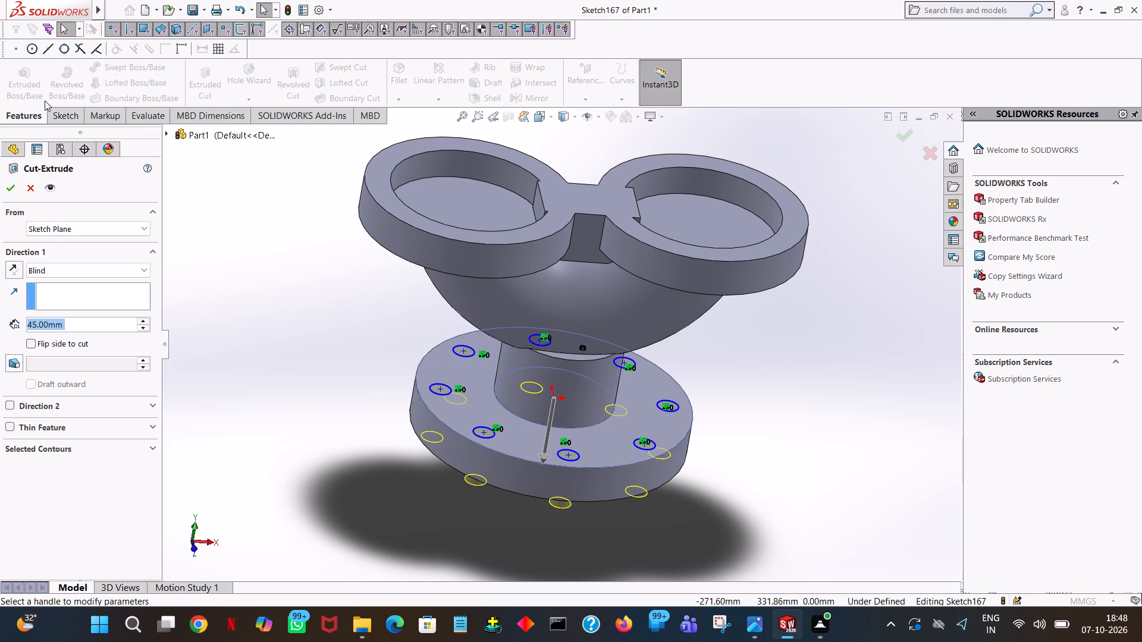
{"action": "middle_click_drag", "start_coordinate": [412, 349], "coordinate": [411, 349]}
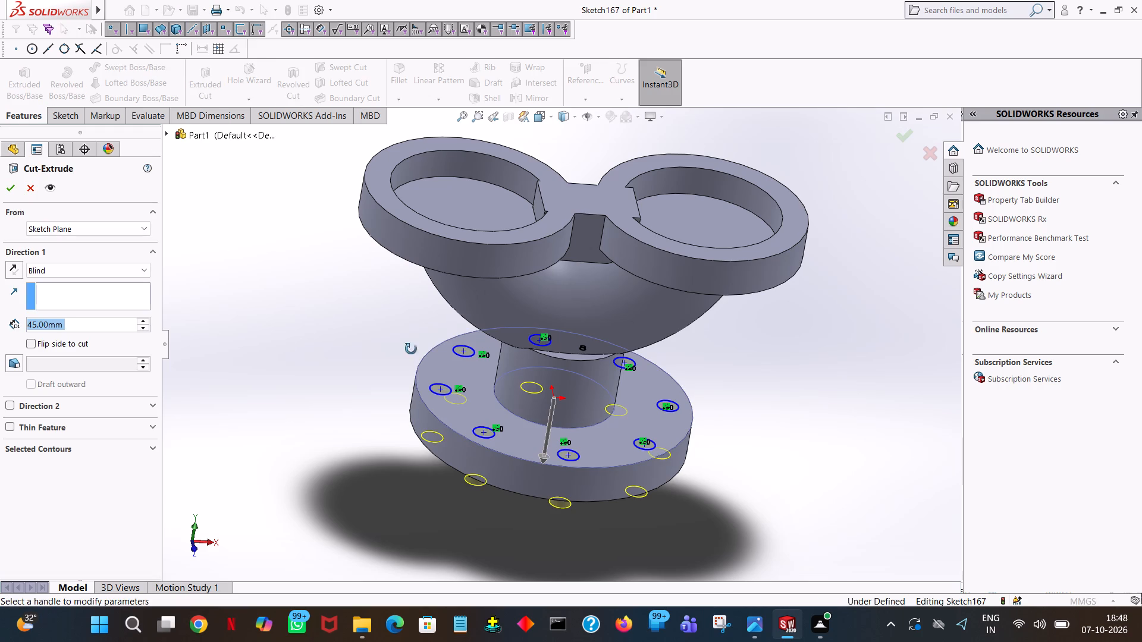
{"action": "middle_click_drag", "start_coordinate": [411, 349], "coordinate": [409, 264]}
{"action": "left_click", "coordinate": [15, 186]}
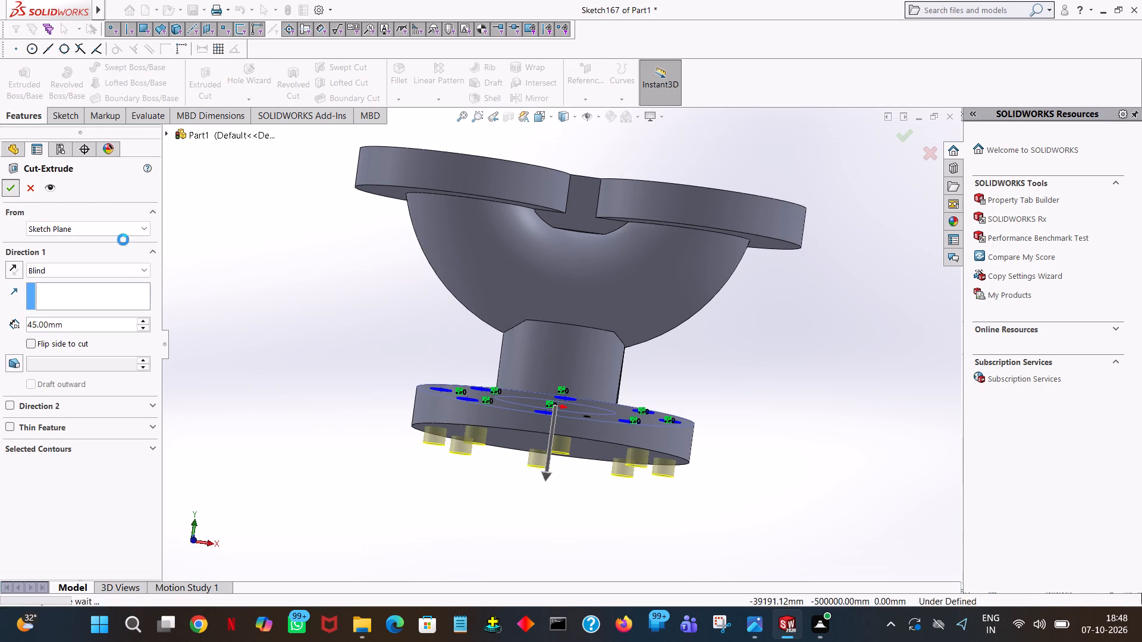
{"action": "left_click", "coordinate": [324, 326]}
Apply the light grey colour from the standard palette to the whole solid body.
{"action": "middle_click_drag", "start_coordinate": [325, 326], "coordinate": [330, 487]}
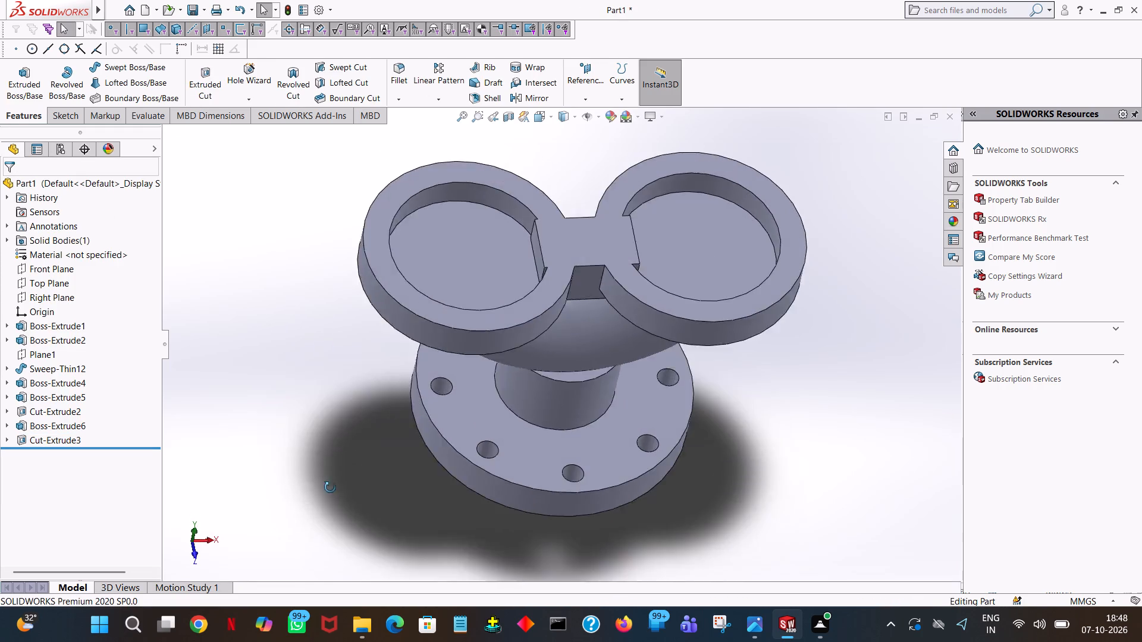
{"action": "middle_click_drag", "start_coordinate": [330, 487], "coordinate": [318, 590]}
{"action": "right_click", "coordinate": [529, 232]}
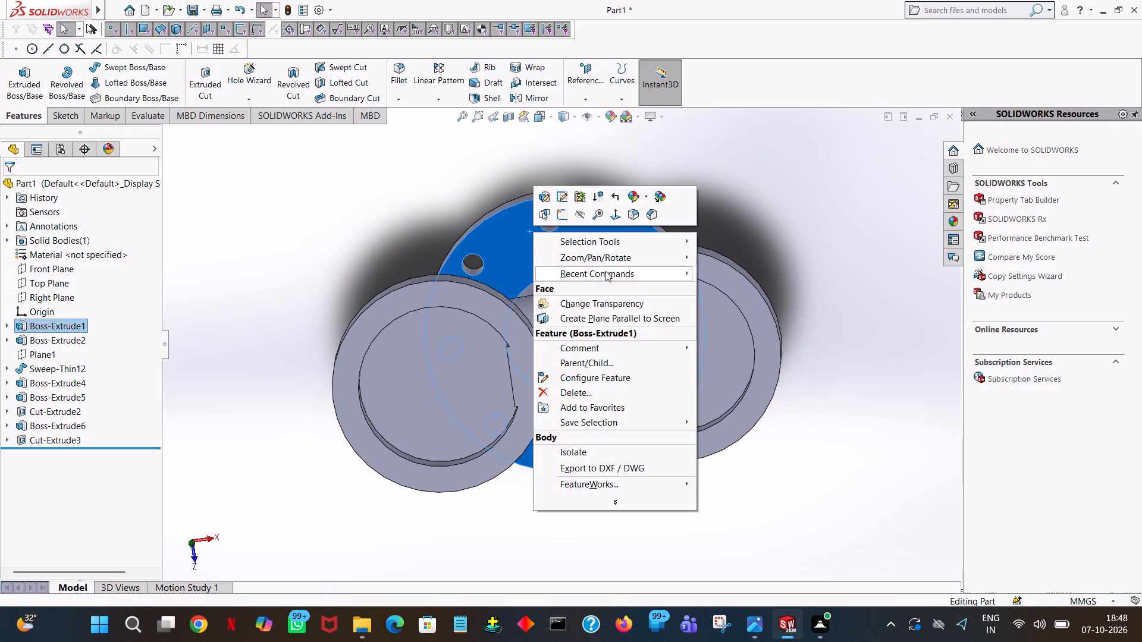
{"action": "left_click", "coordinate": [633, 197]}
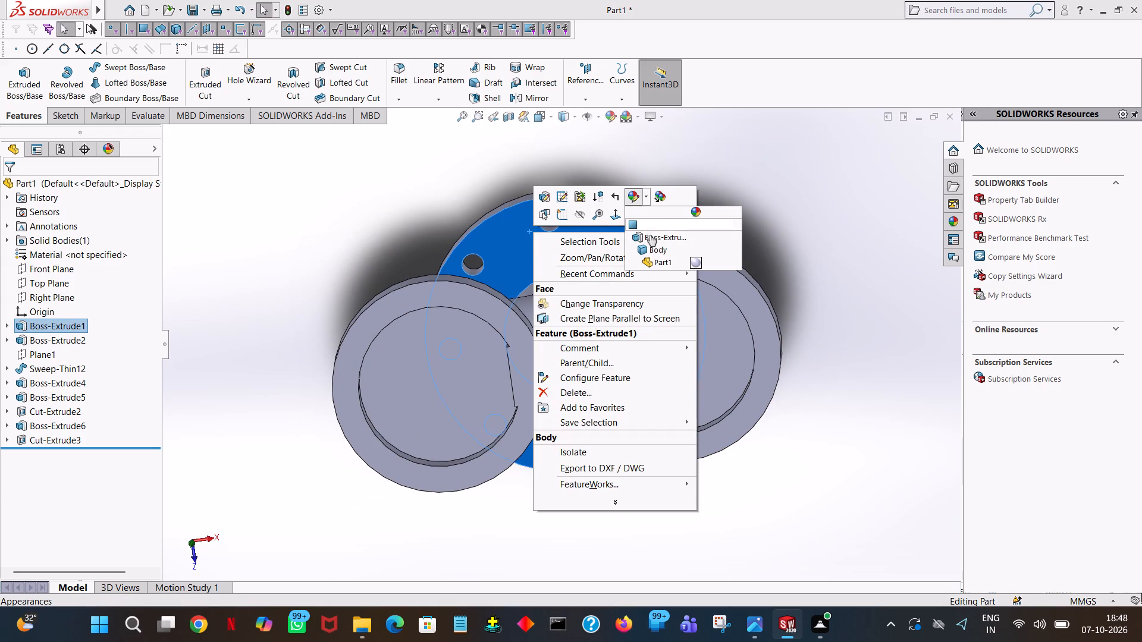
{"action": "left_click", "coordinate": [650, 244]}
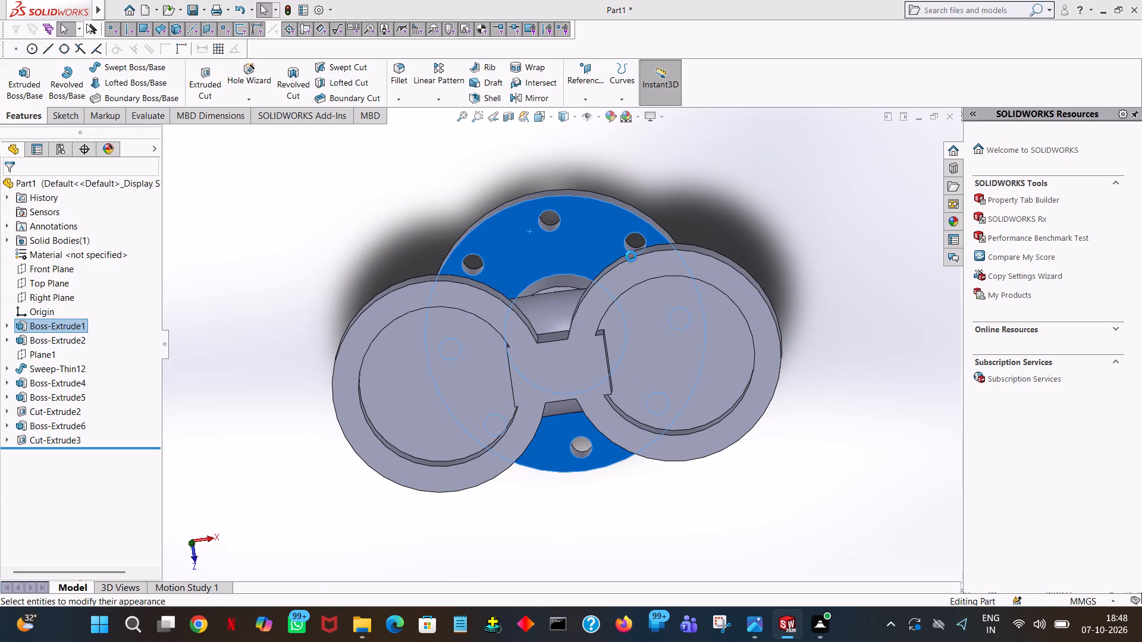
{"action": "middle_click_drag", "start_coordinate": [632, 461], "coordinate": [634, 336]}
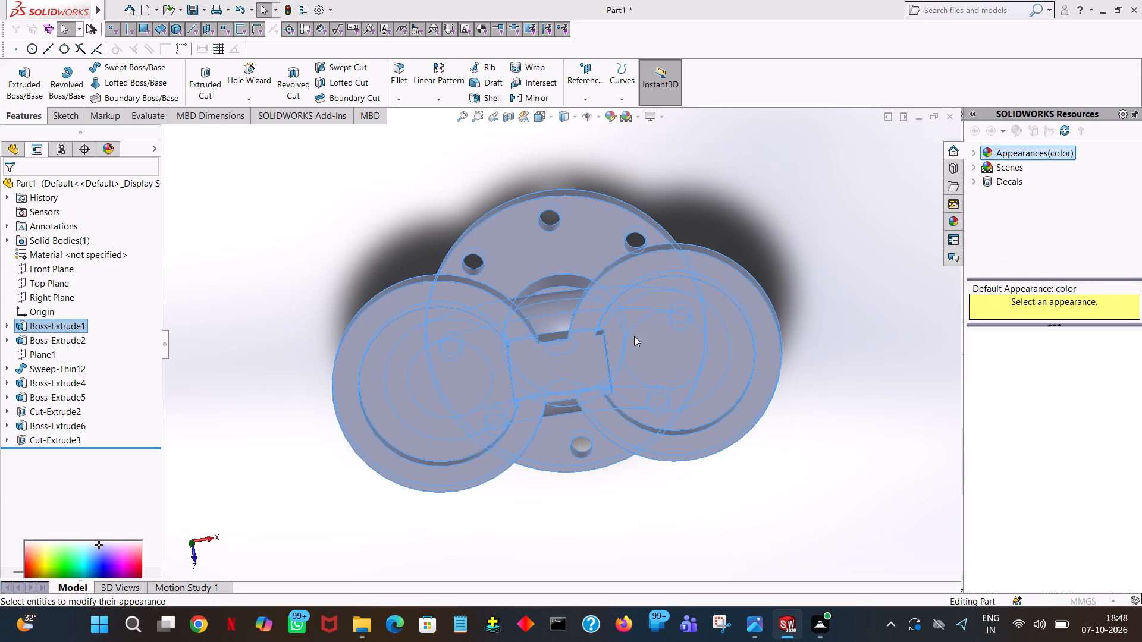
{"action": "middle_click_drag", "start_coordinate": [634, 336], "coordinate": [638, 222]}
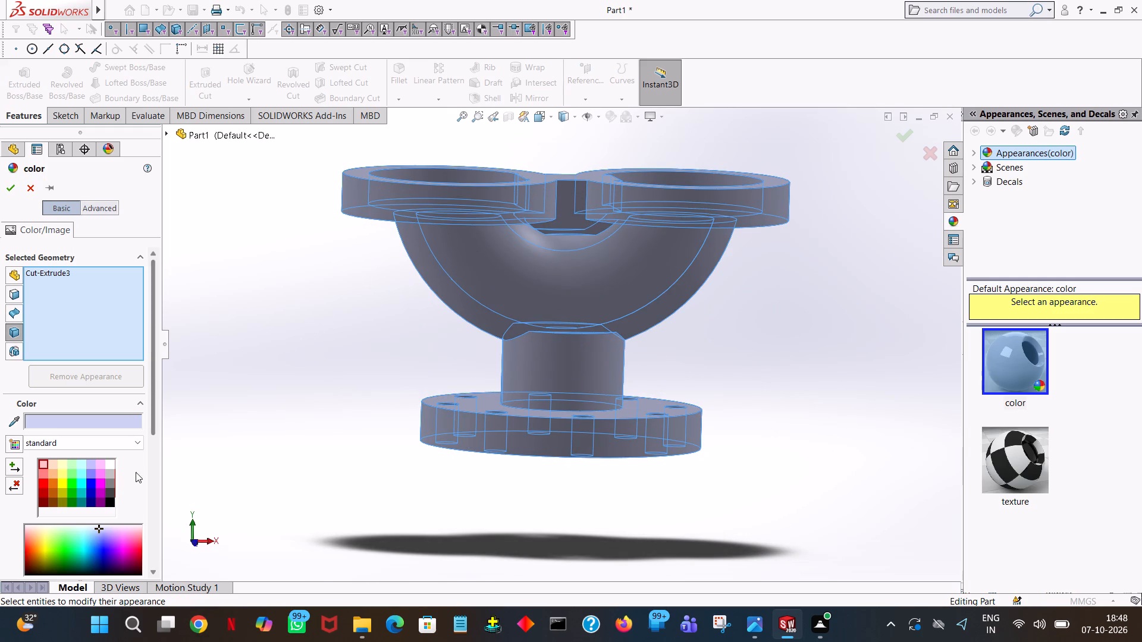
{"action": "left_click", "coordinate": [109, 487]}
{"action": "left_click", "coordinate": [114, 480]}
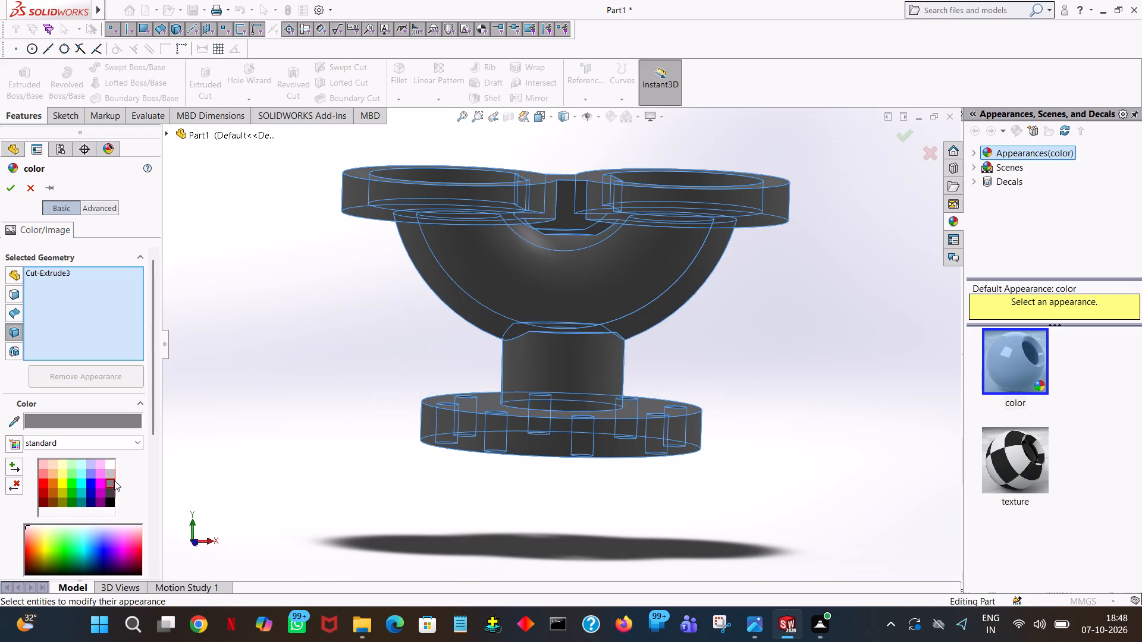
{"action": "left_click", "coordinate": [107, 471]}
{"action": "left_click", "coordinate": [4, 179]}
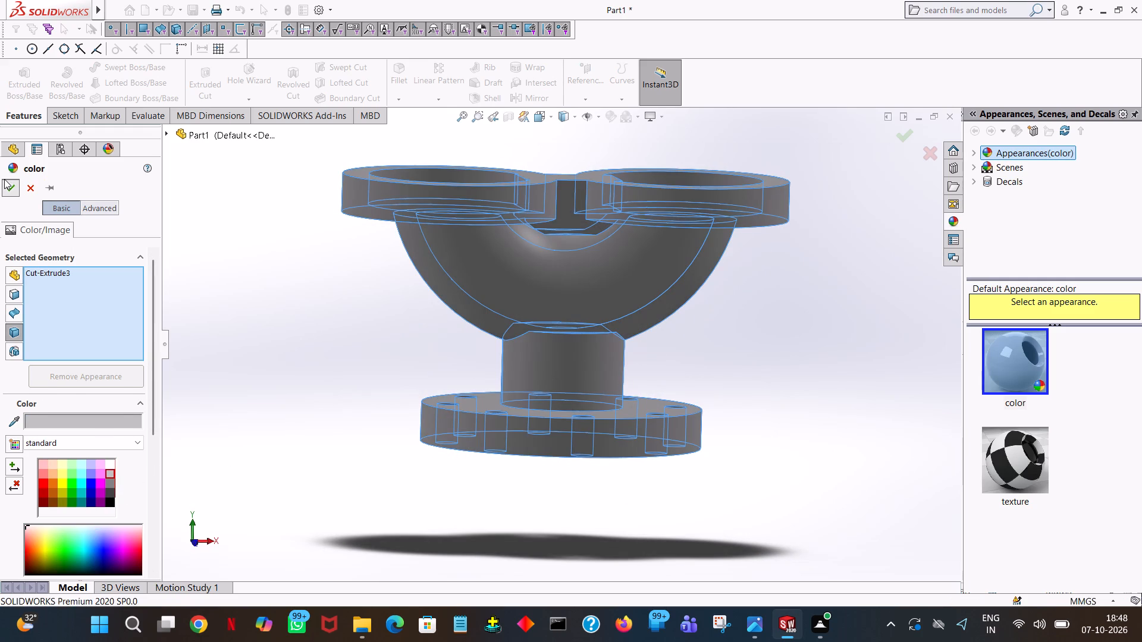
{"action": "left_click", "coordinate": [297, 331]}
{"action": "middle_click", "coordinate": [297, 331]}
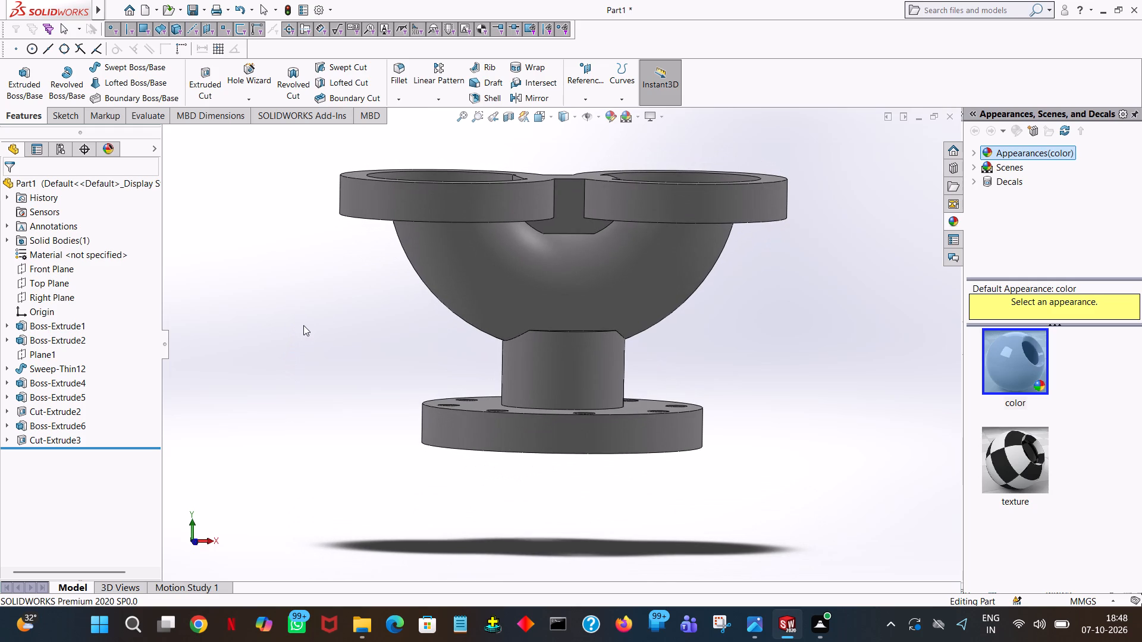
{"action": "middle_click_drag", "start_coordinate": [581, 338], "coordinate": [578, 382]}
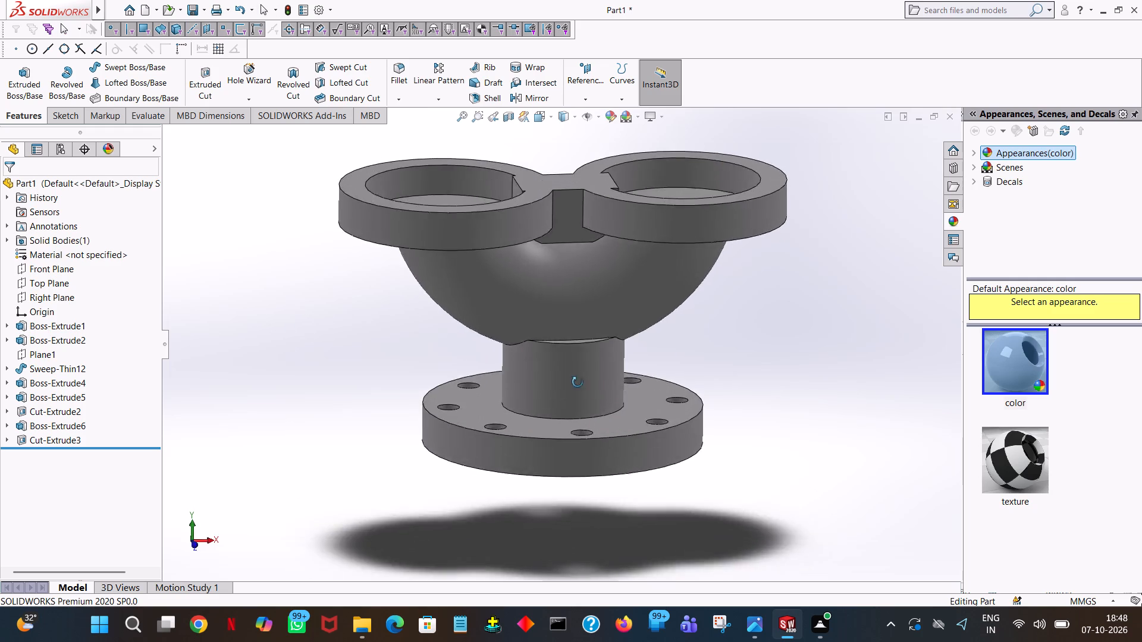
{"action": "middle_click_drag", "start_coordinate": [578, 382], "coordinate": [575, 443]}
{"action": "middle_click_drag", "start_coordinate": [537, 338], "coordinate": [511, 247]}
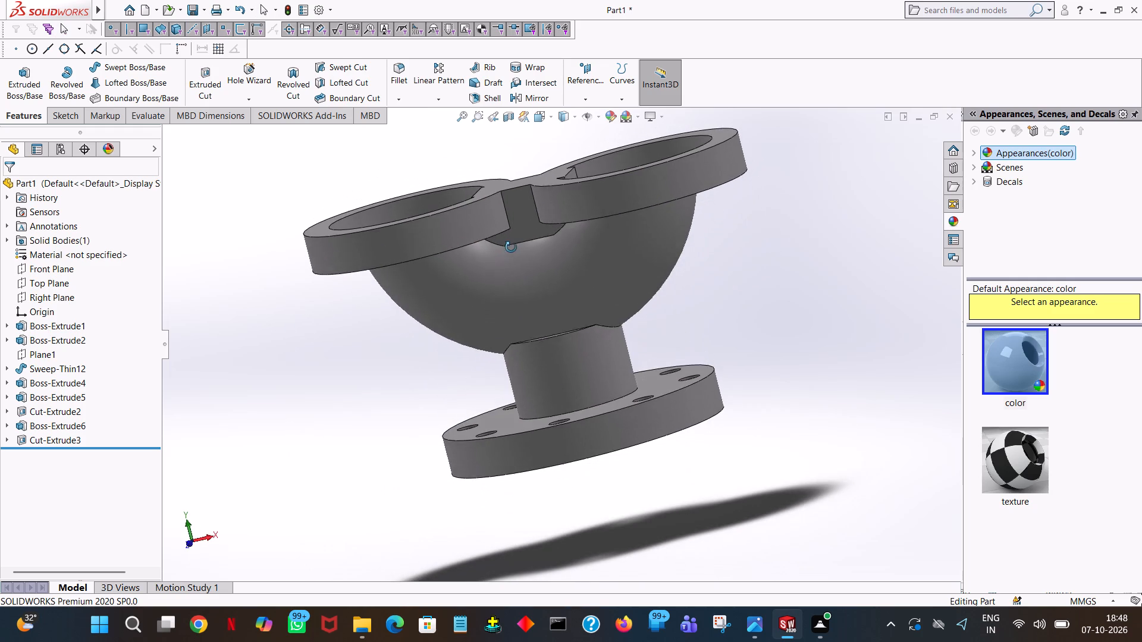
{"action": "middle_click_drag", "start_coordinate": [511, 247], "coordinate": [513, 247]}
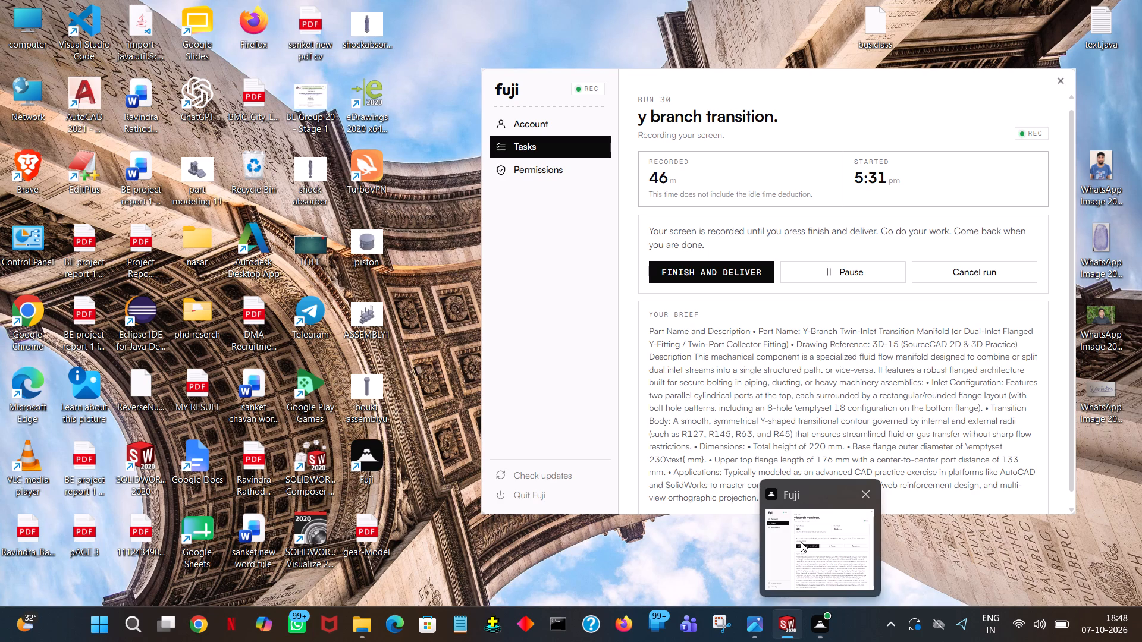
Save the model as an Adobe PDF named "y branch transition" in the "fuji new pdf" folder on drive D.
{"action": "left_click", "coordinate": [190, 8]}
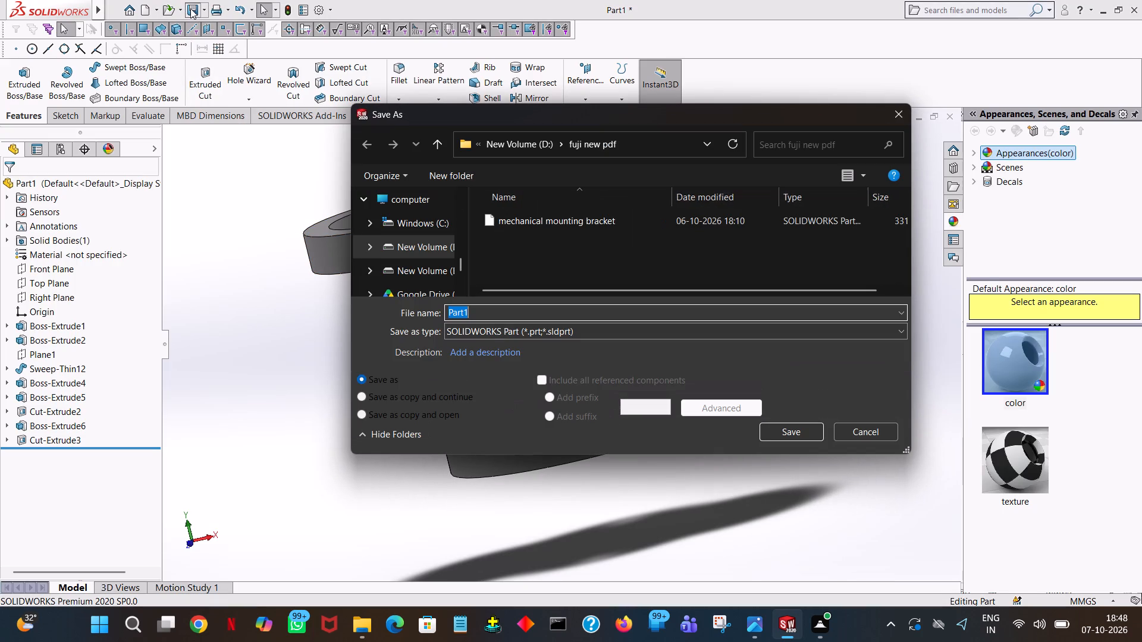
{"action": "key", "text": "y"}
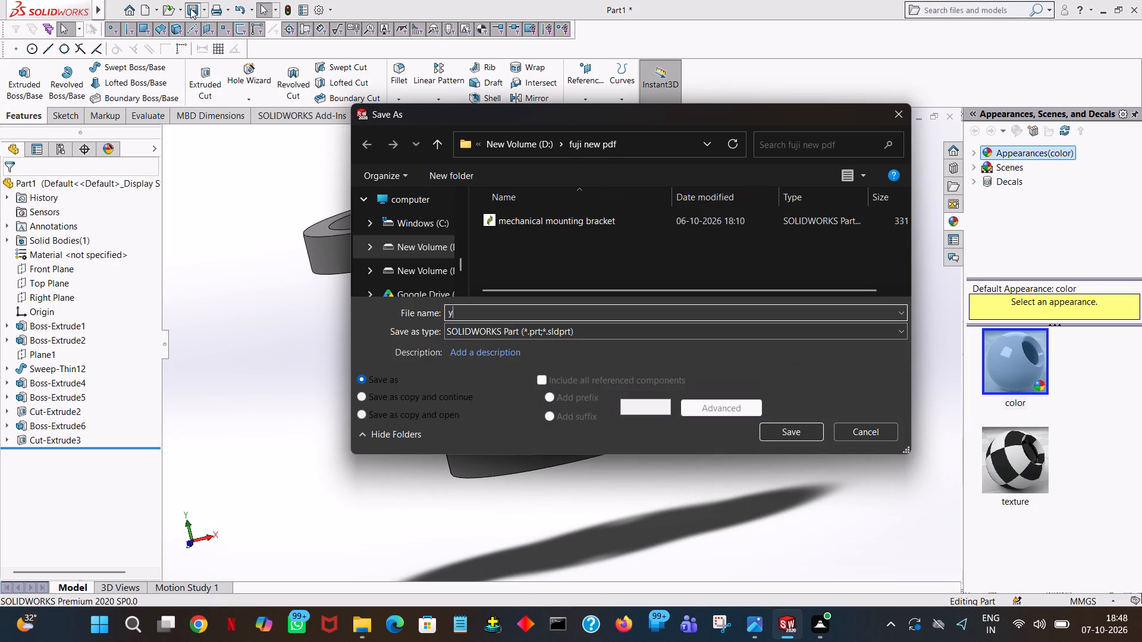
{"action": "key", "text": "space"}
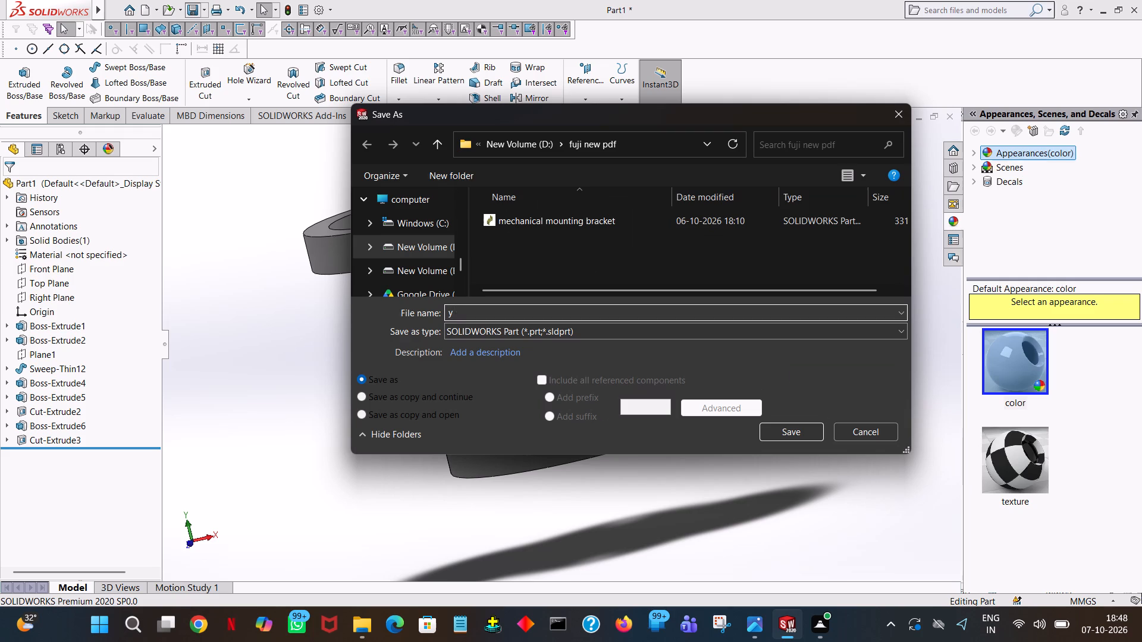
{"action": "type", "text": "branch tra"}
{"action": "type", "text": "nsition"}
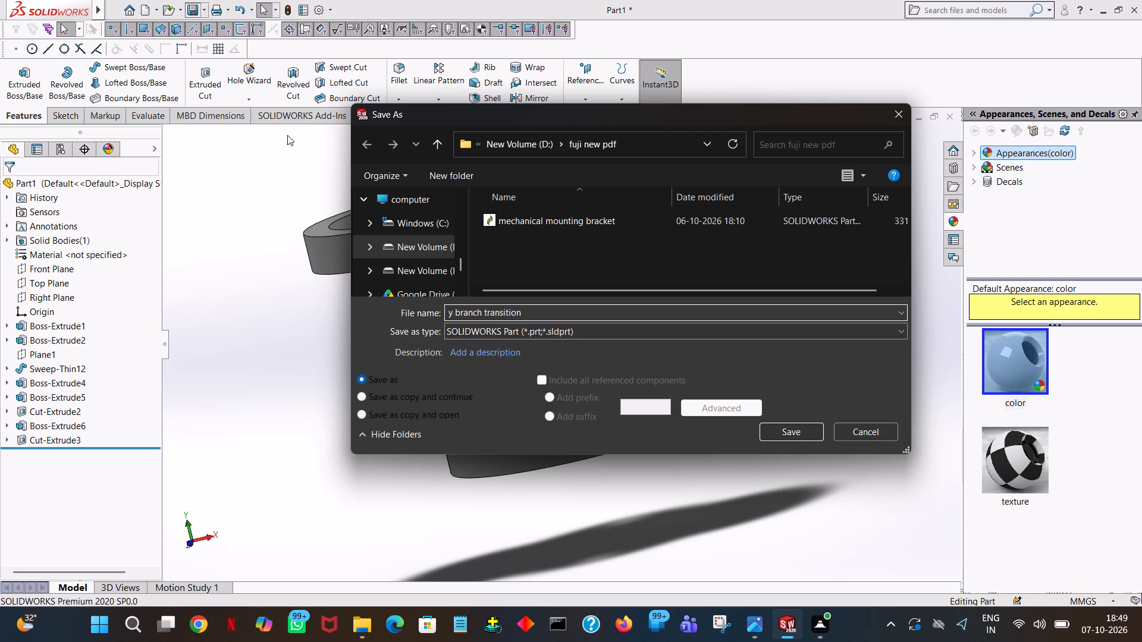
{"action": "left_click", "coordinate": [745, 332]}
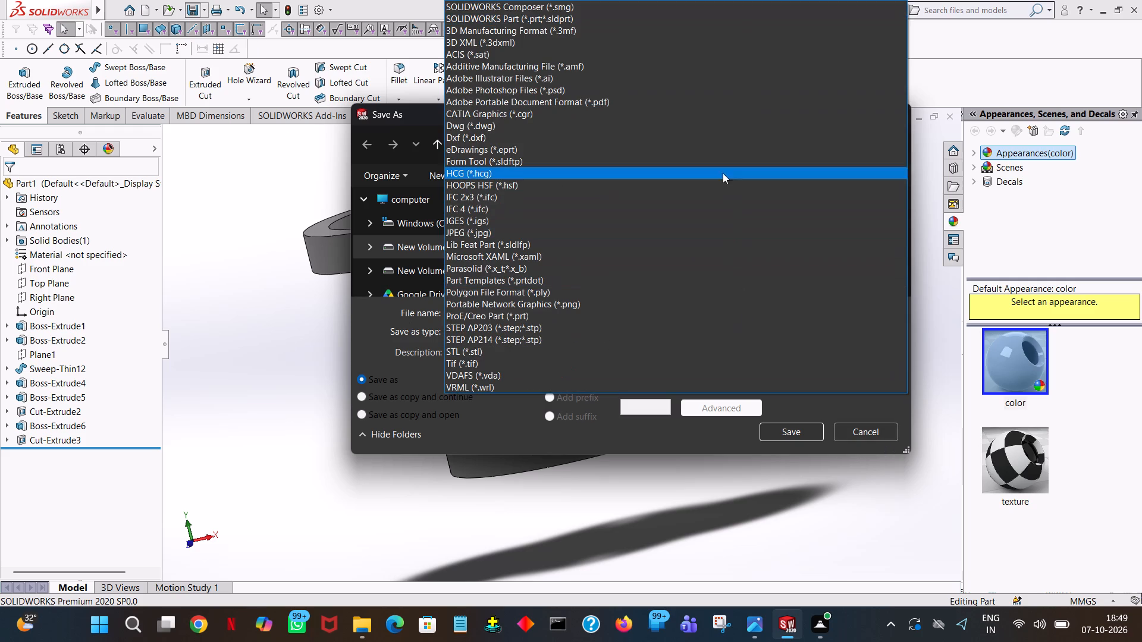
{"action": "left_click", "coordinate": [638, 105]}
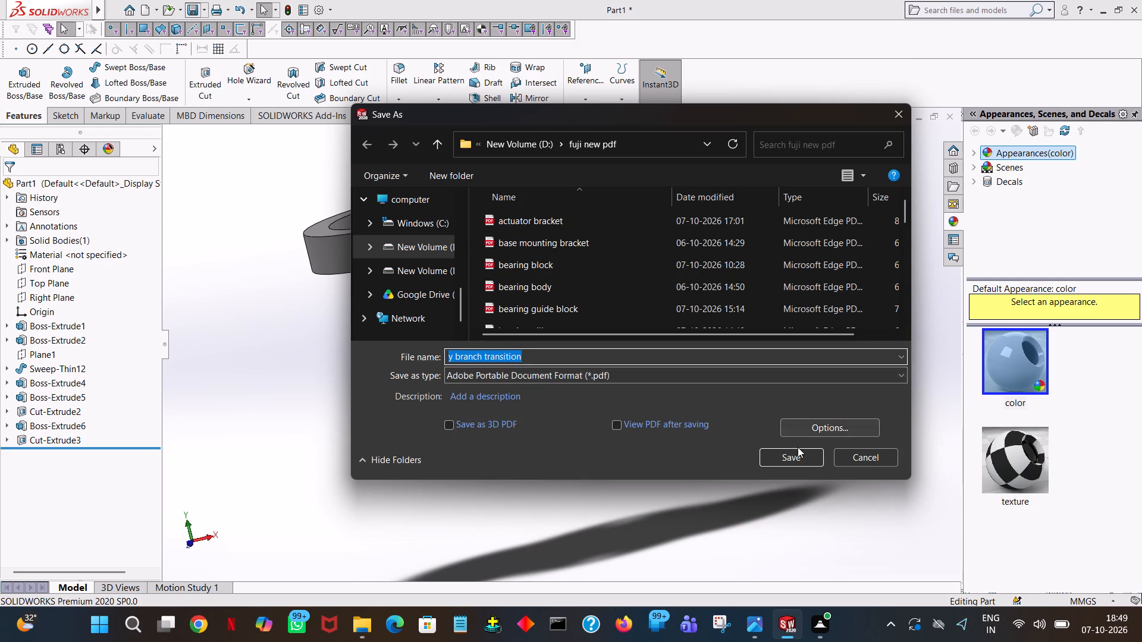
{"action": "left_click", "coordinate": [798, 455]}
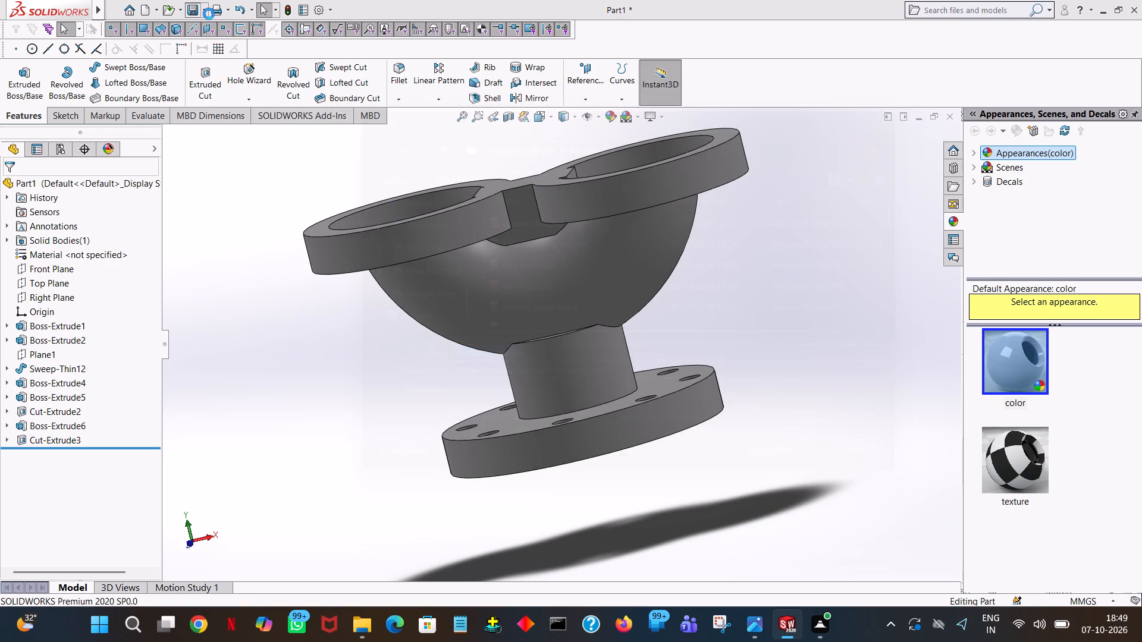
Save the model as a SOLIDWORKS part named "y branch transition" in the "fuji new design" folder on drive D.
{"action": "left_click", "coordinate": [206, 8]}
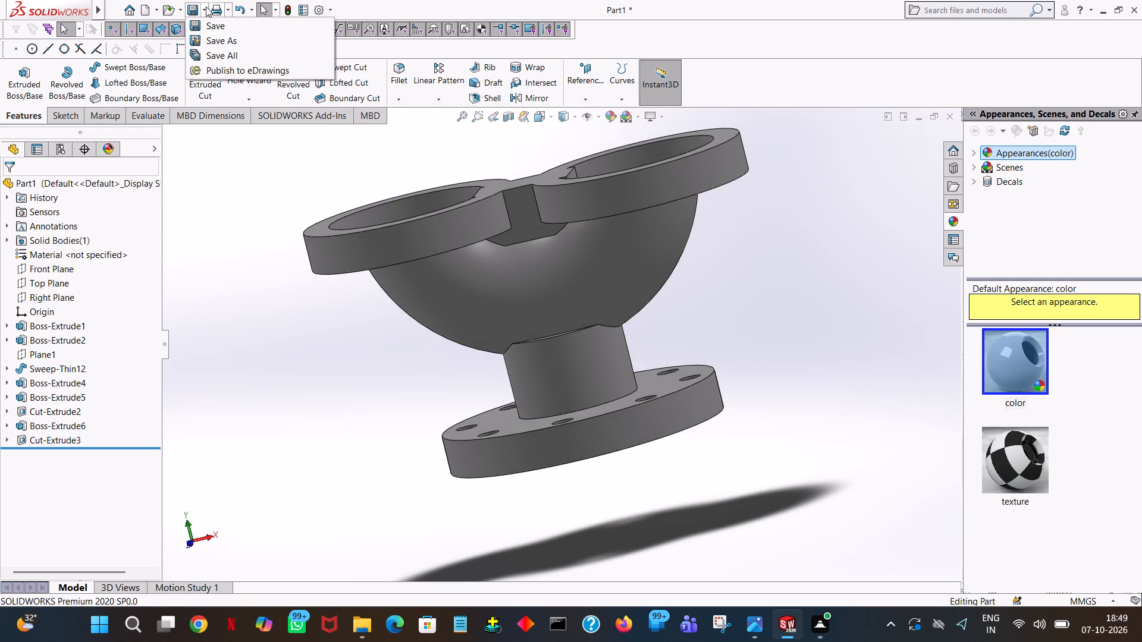
{"action": "left_click", "coordinate": [199, 44]}
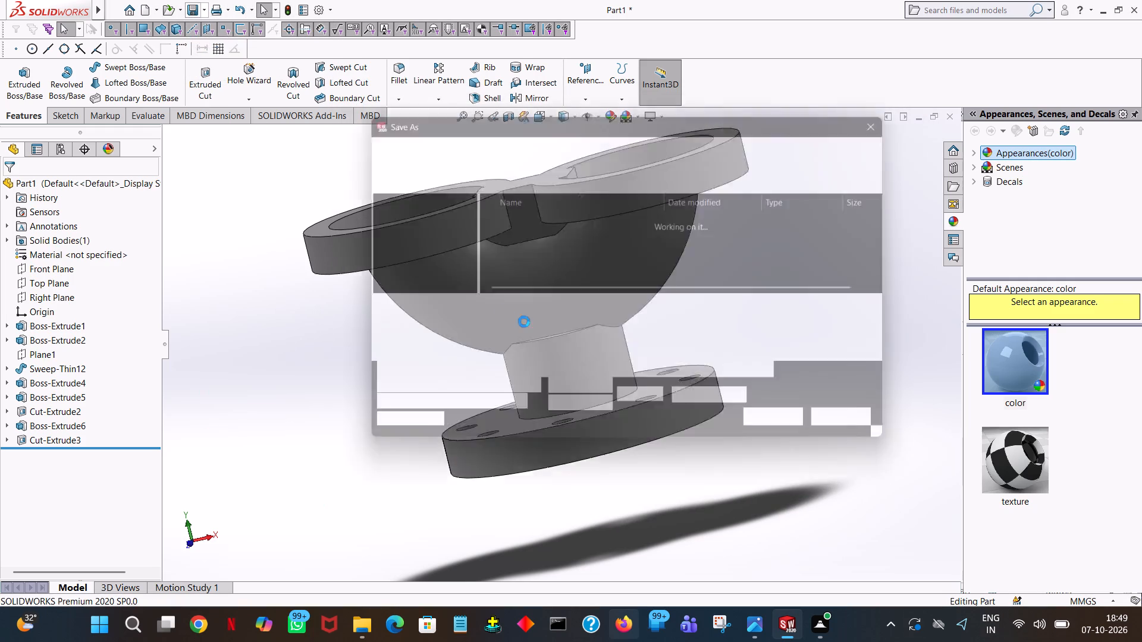
{"action": "left_click", "coordinate": [444, 139]}
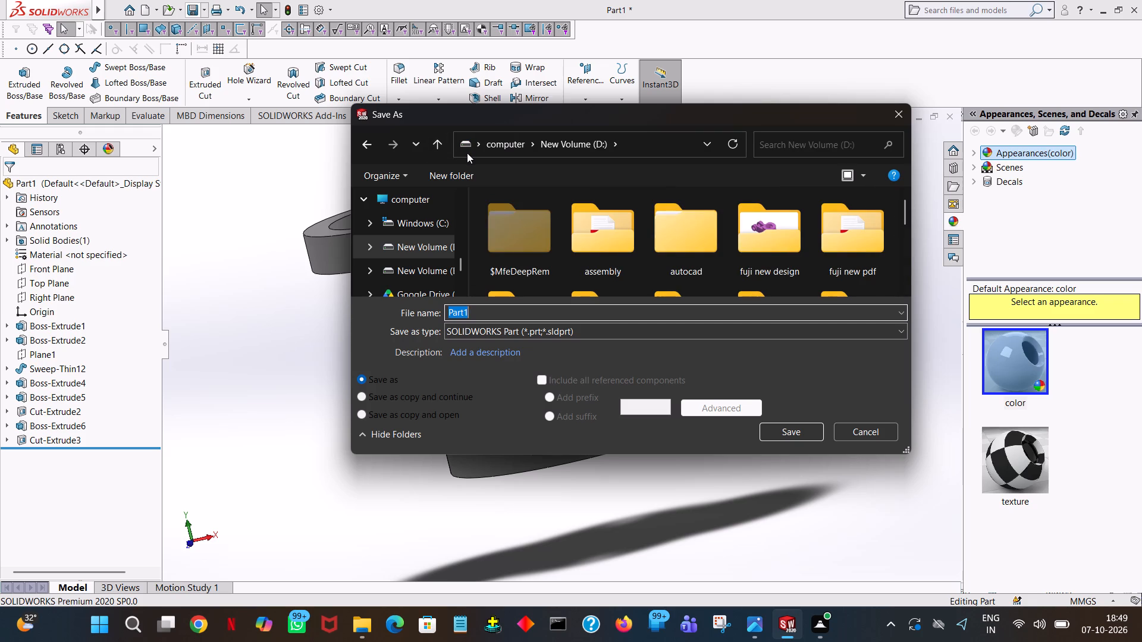
{"action": "double_click", "coordinate": [757, 232]}
{"action": "double_click", "coordinate": [603, 312]}
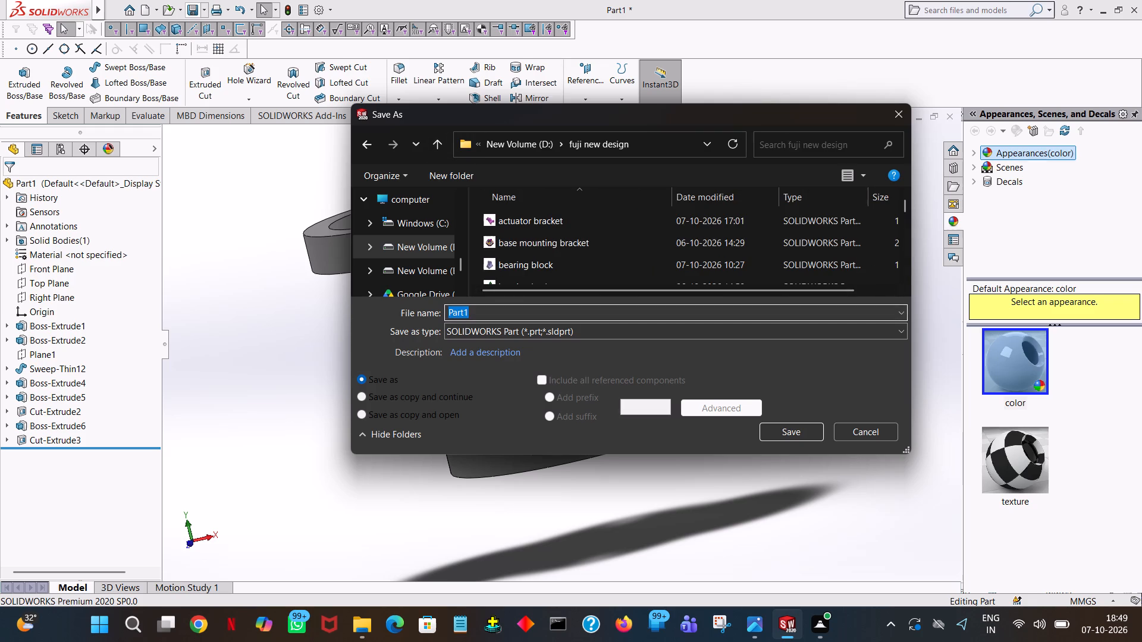
{"action": "type", "text": "y br"}
{"action": "key", "text": "a"}
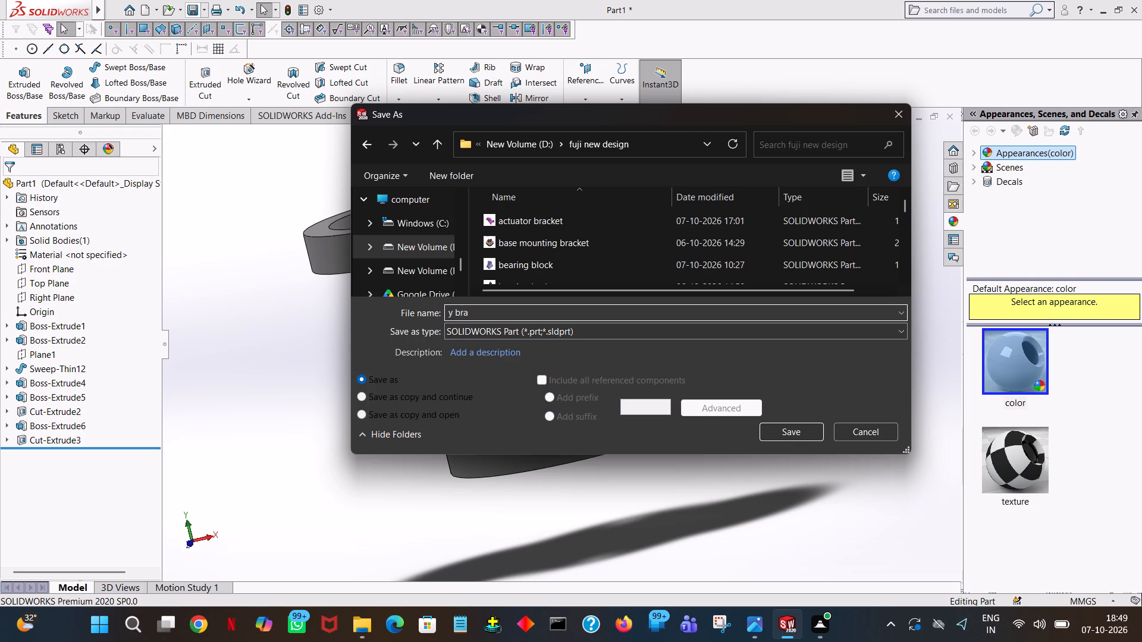
{"action": "type", "text": "nch"}
{"action": "key", "text": "space"}
{"action": "type", "text": "transition"}
{"action": "left_click", "coordinate": [779, 425]}
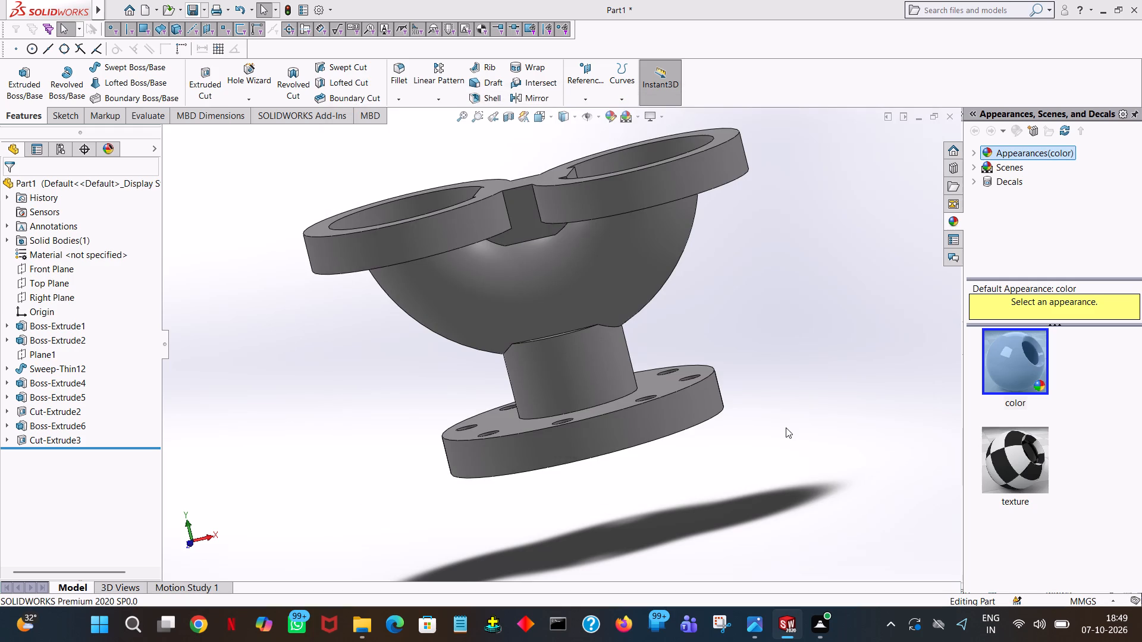